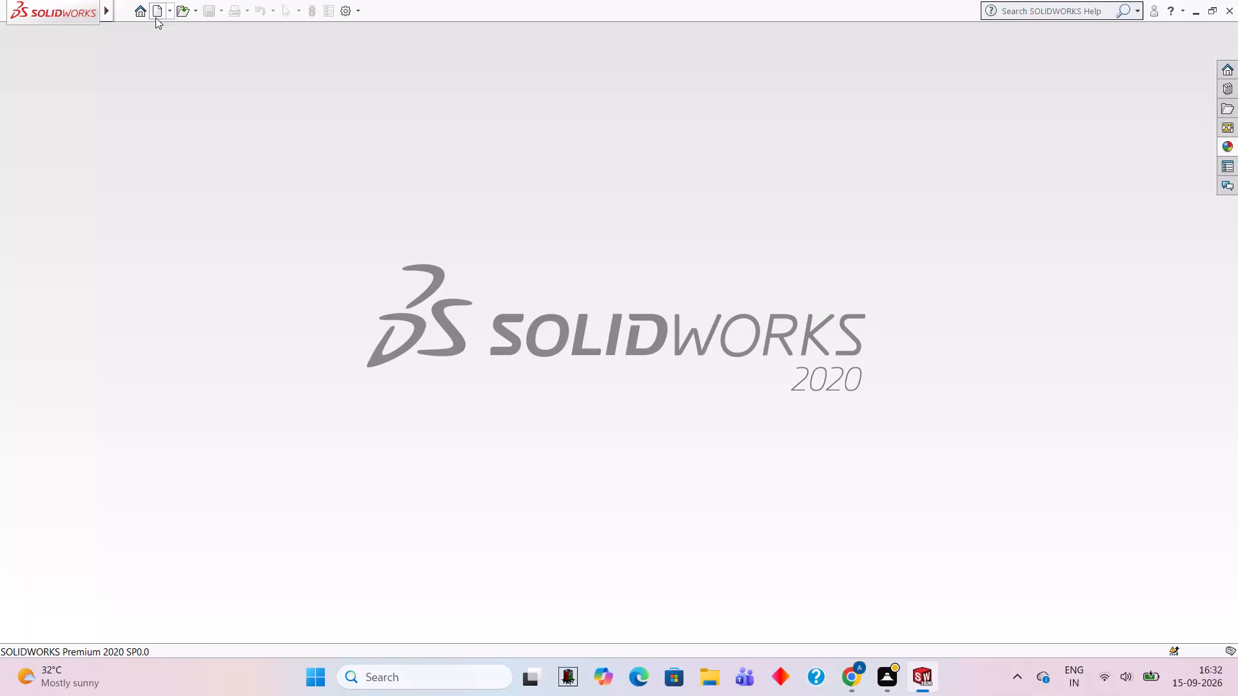
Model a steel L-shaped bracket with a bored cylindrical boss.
Create a new Part document.
{"action": "left_click", "coordinate": [155, 17]}
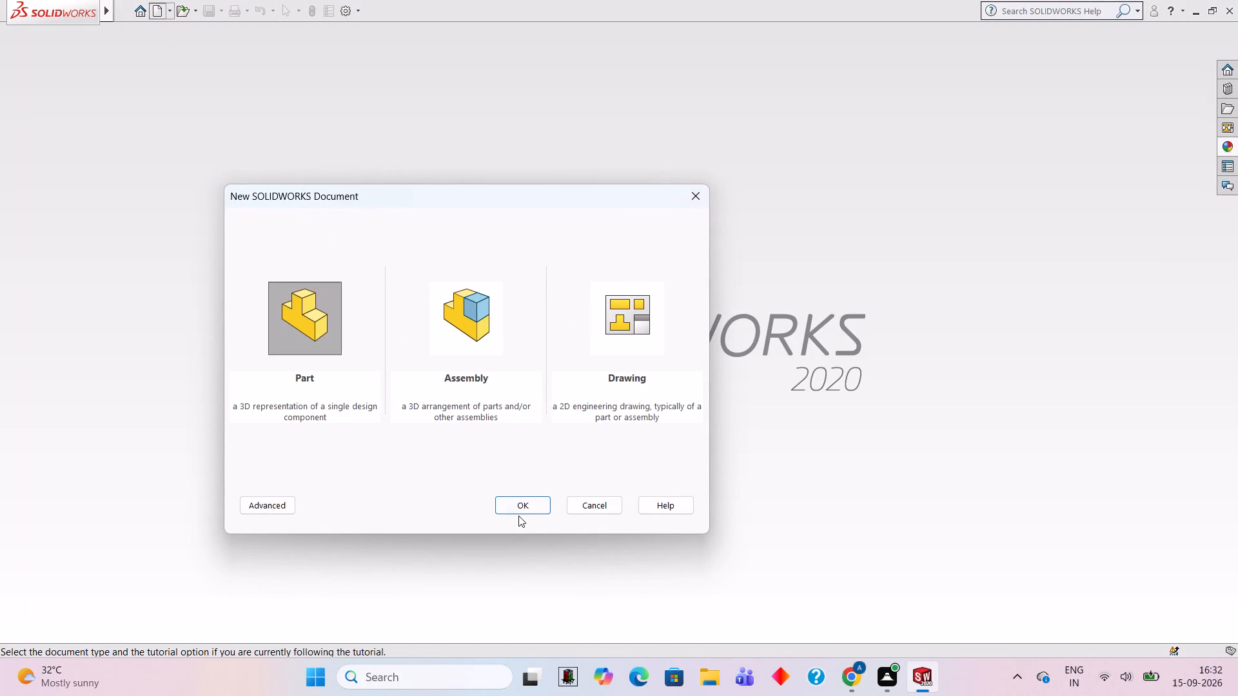
{"action": "left_click", "coordinate": [518, 516]}
{"action": "left_click", "coordinate": [516, 500]}
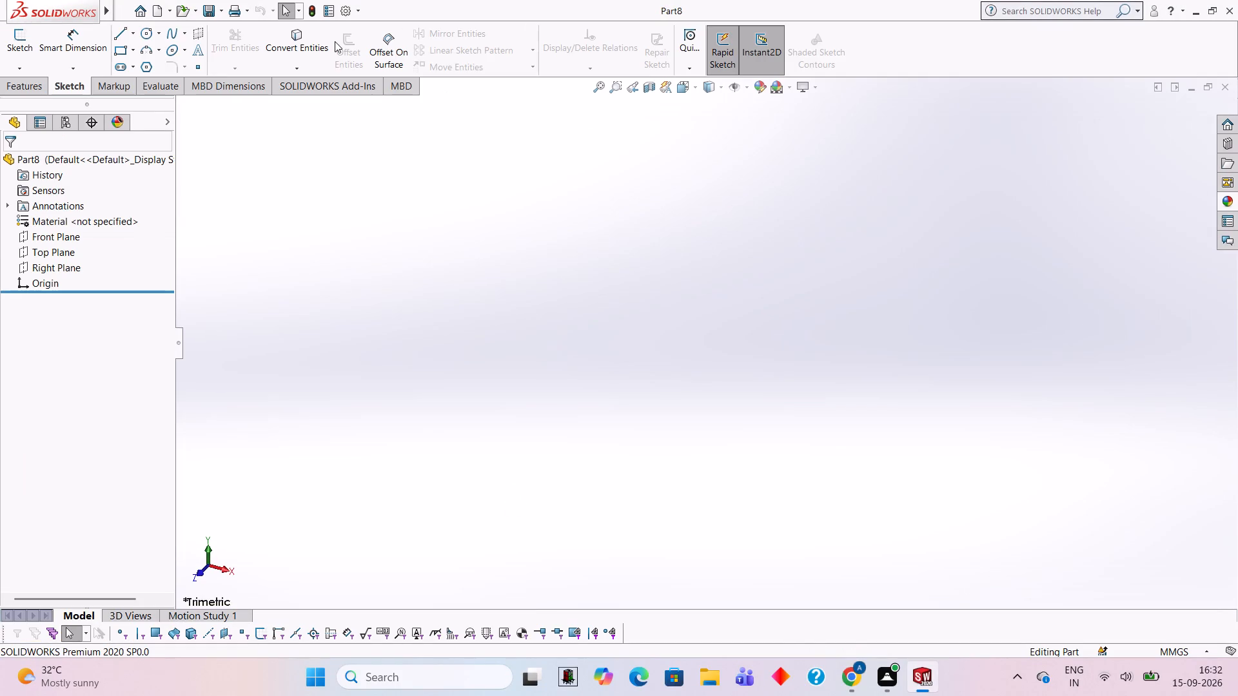
Open a new sketch on the Front Plane and clear the plane selection.
{"action": "left_click", "coordinate": [69, 232]}
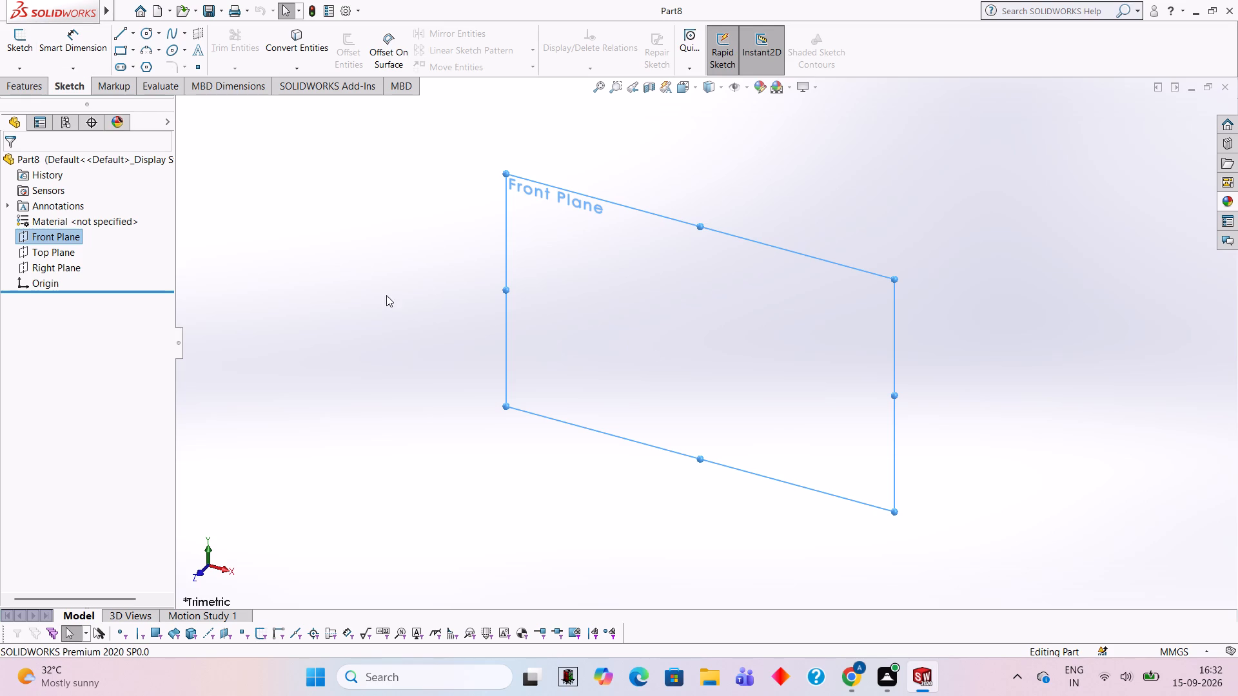
{"action": "left_click", "coordinate": [64, 240]}
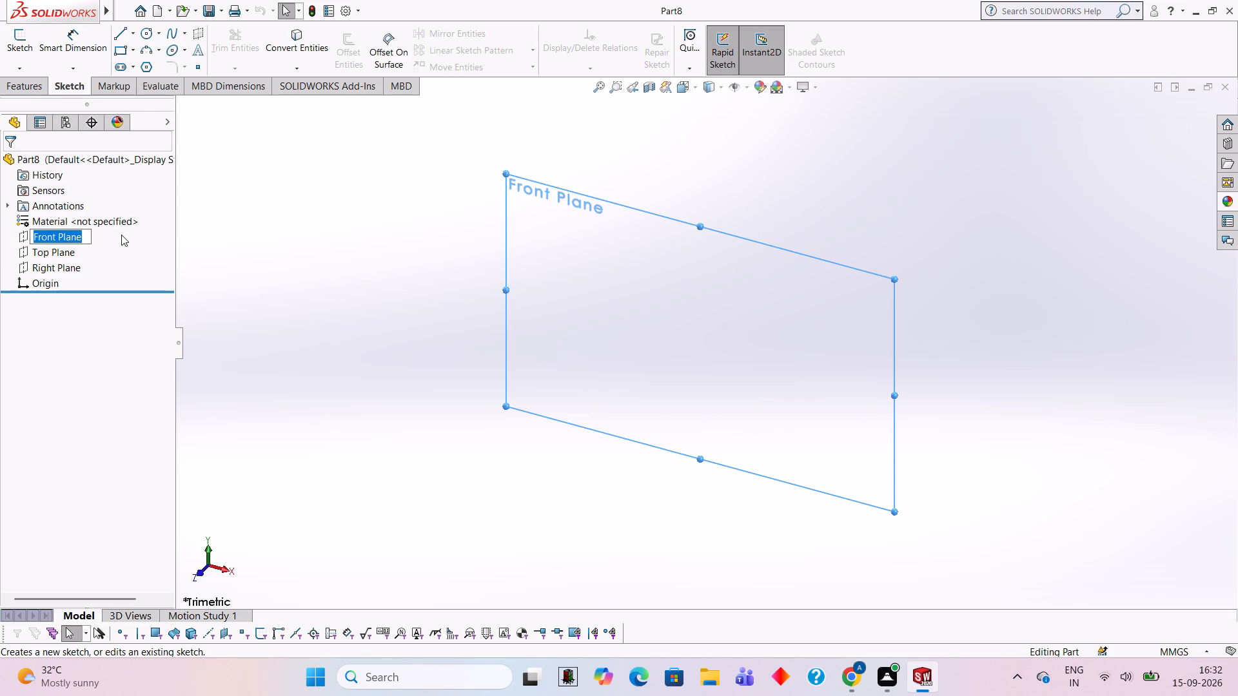
{"action": "left_click", "coordinate": [224, 238]}
{"action": "left_click", "coordinate": [61, 238]}
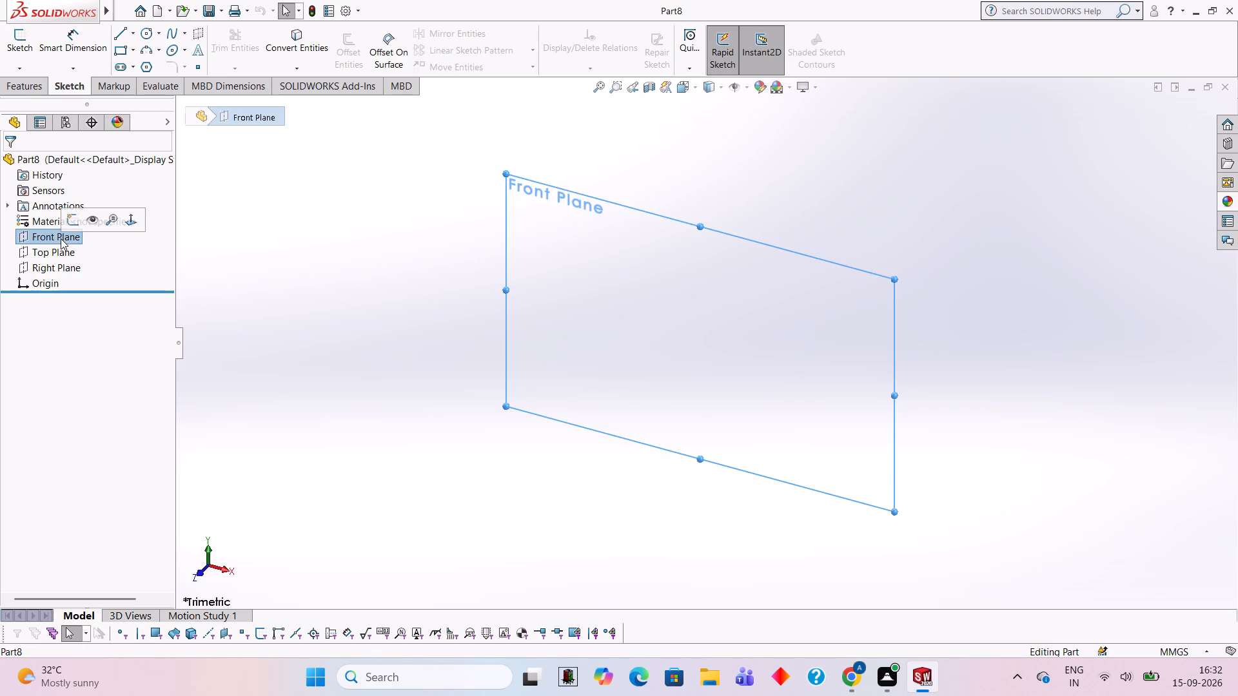
{"action": "left_click", "coordinate": [72, 220]}
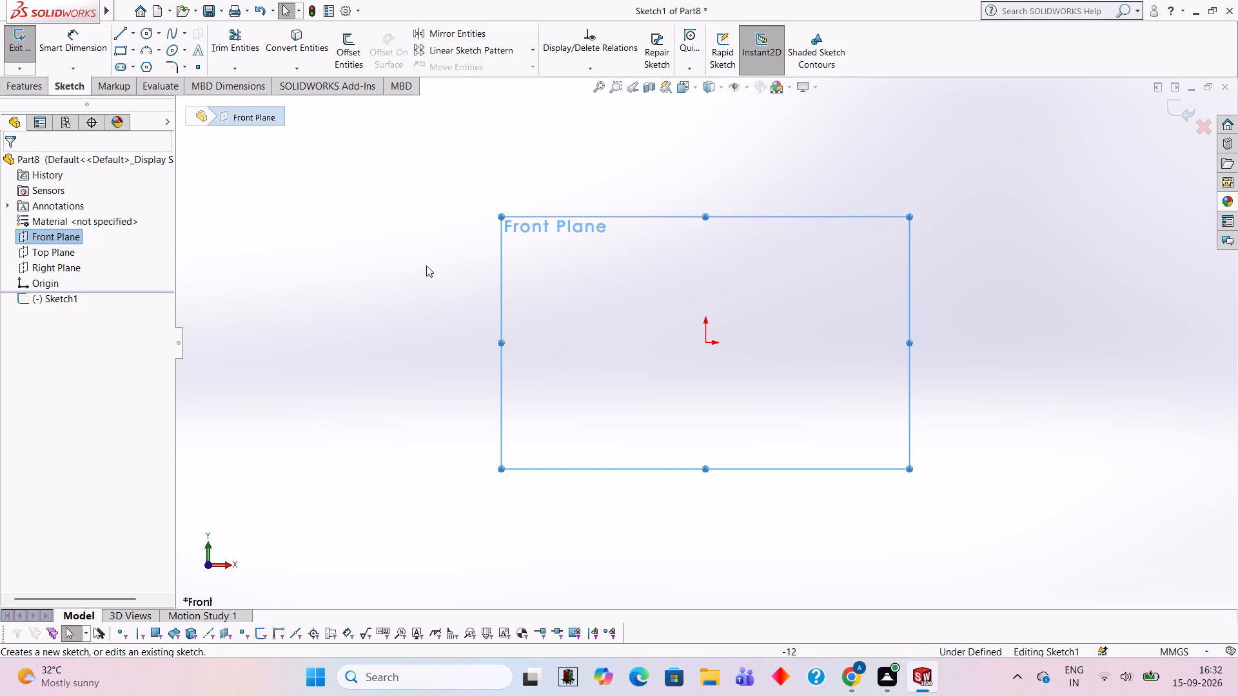
{"action": "left_click", "coordinate": [552, 260]}
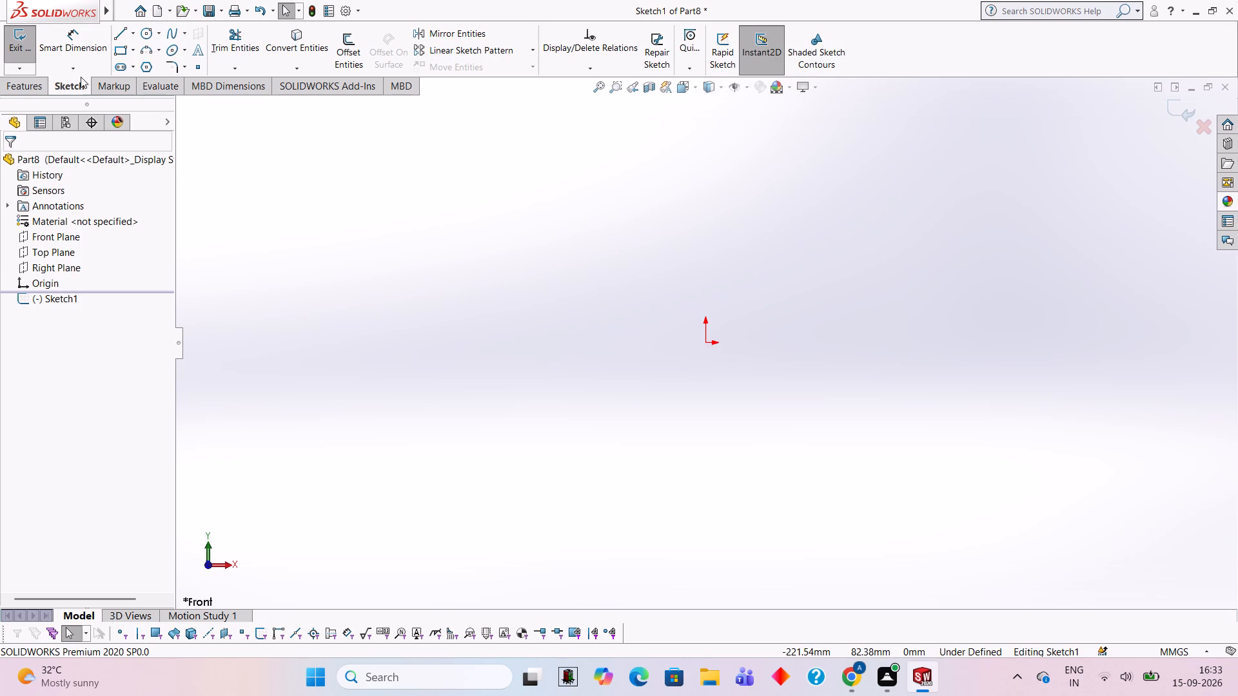
Start sketching a line with its first endpoint on the origin.
{"action": "left_click", "coordinate": [124, 36]}
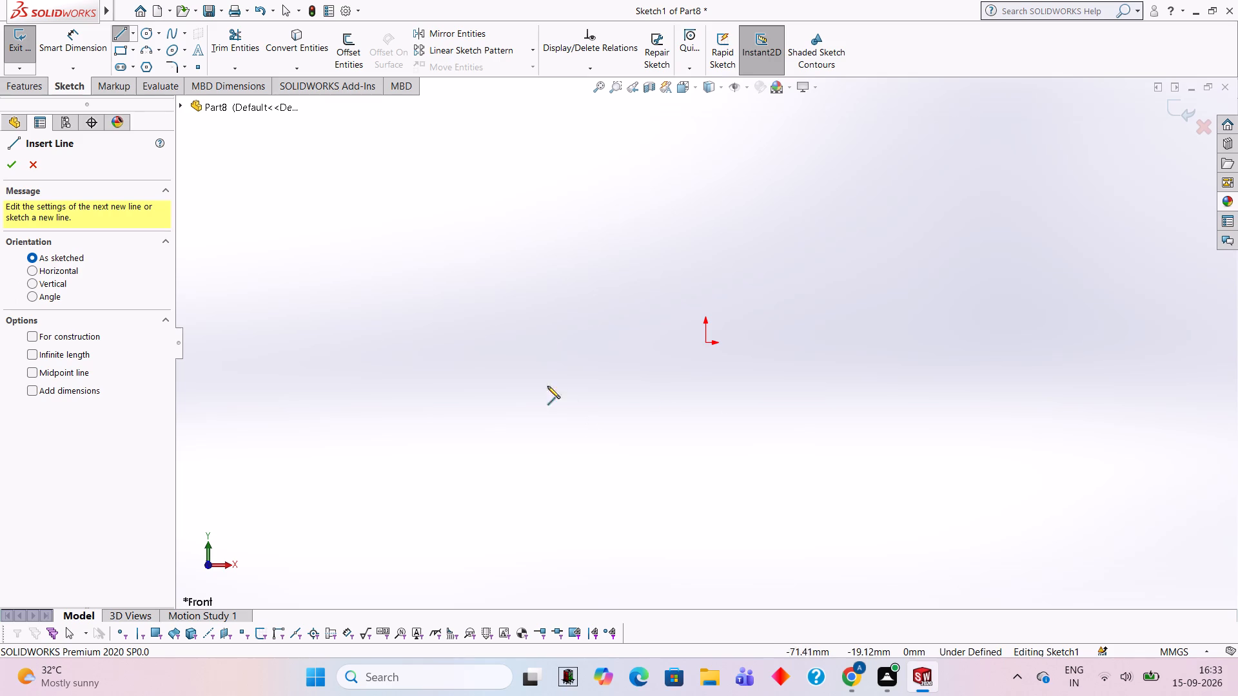
{"action": "left_click", "coordinate": [707, 340]}
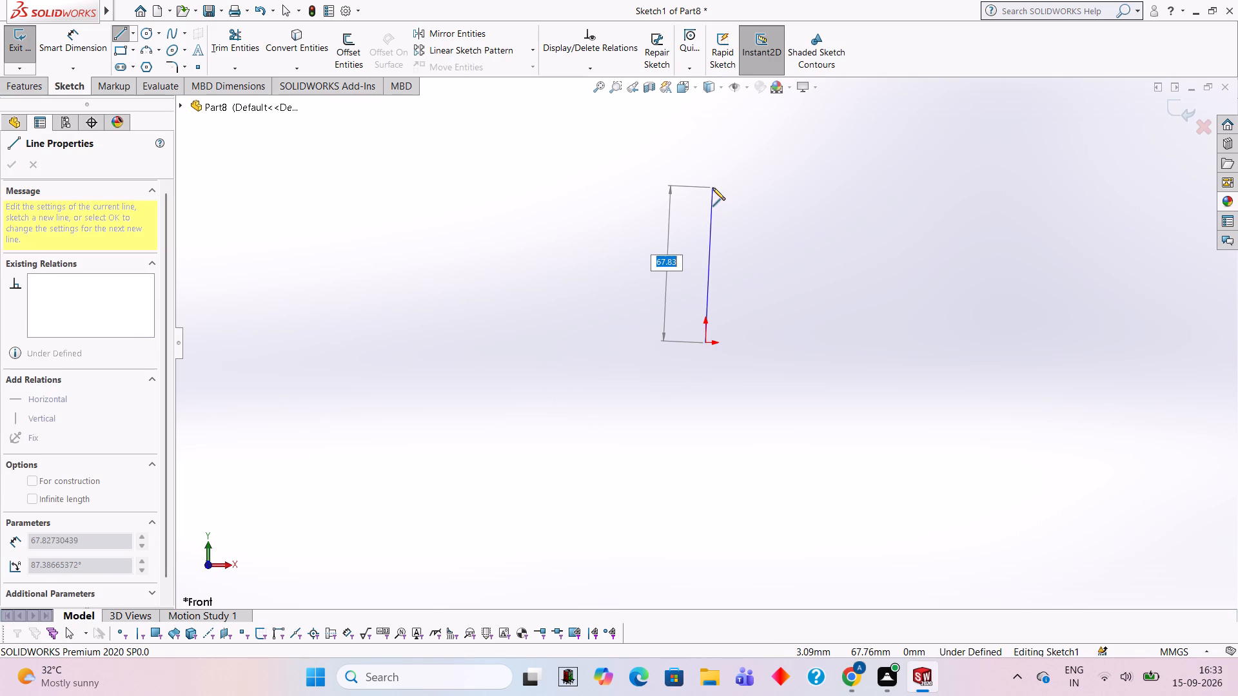
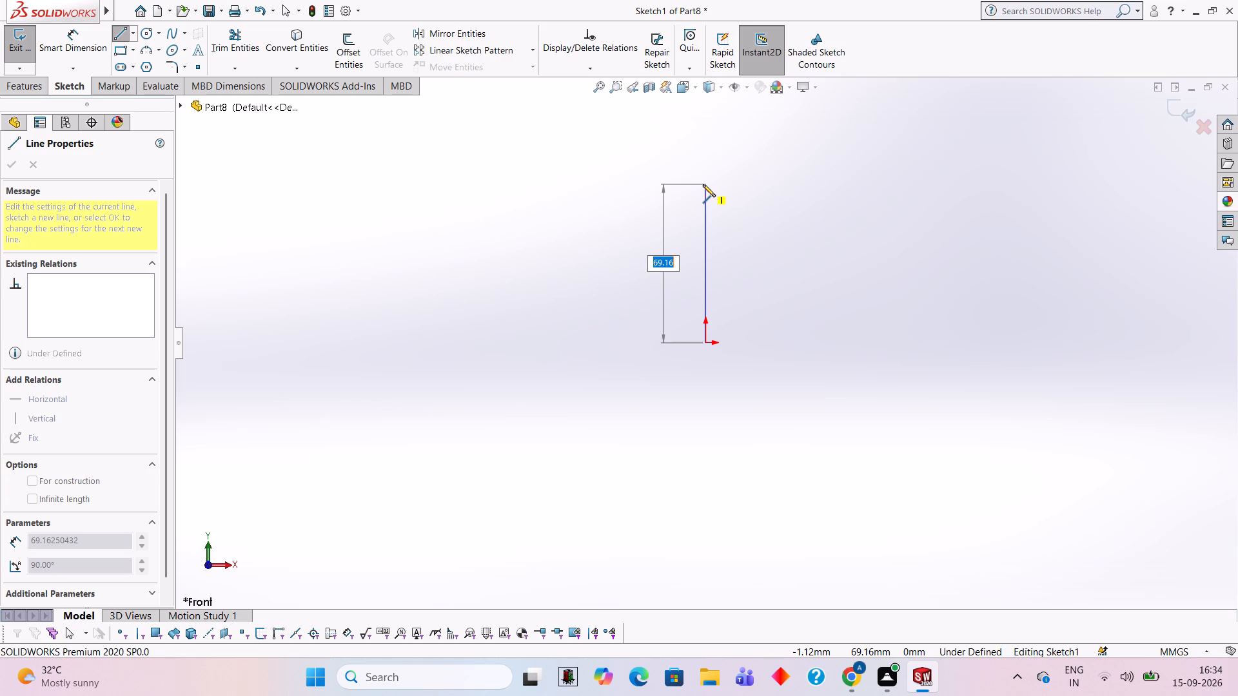
Draw the profile's outer lines: 30 mm vertically up from the origin, 50 mm horizontally outward, and 8 mm vertically down.
{"action": "type", "text": "30"}
{"action": "key", "text": "Return"}
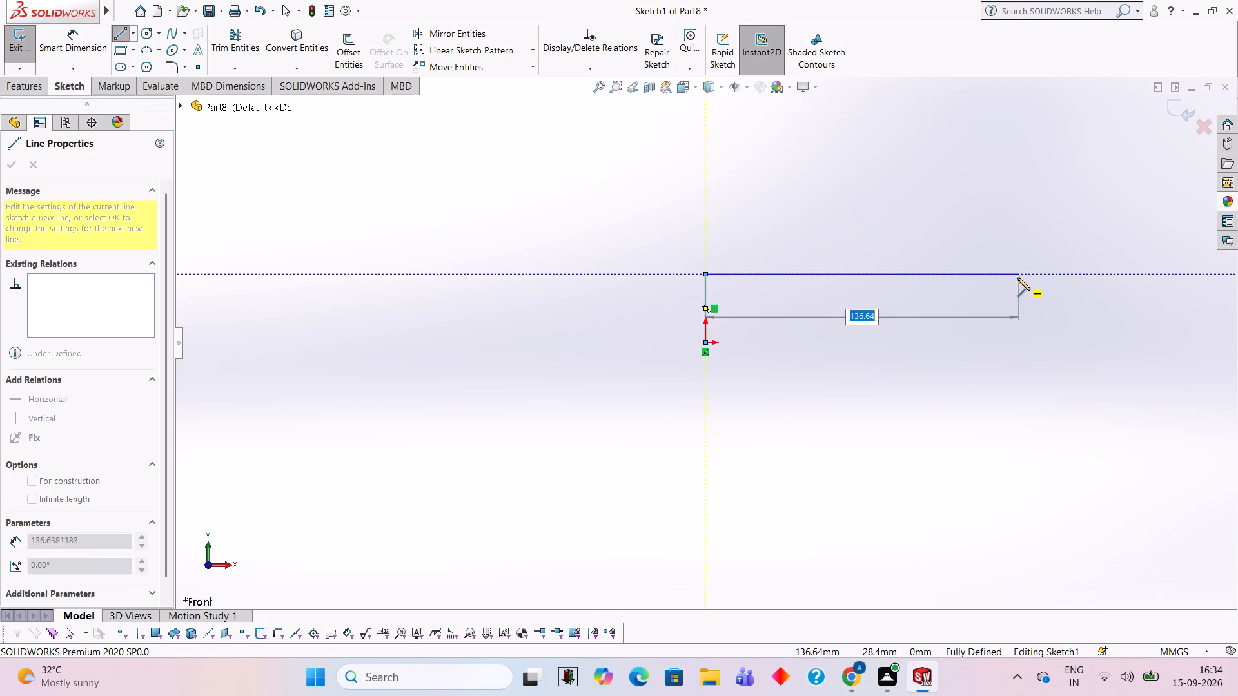
{"action": "type", "text": "50"}
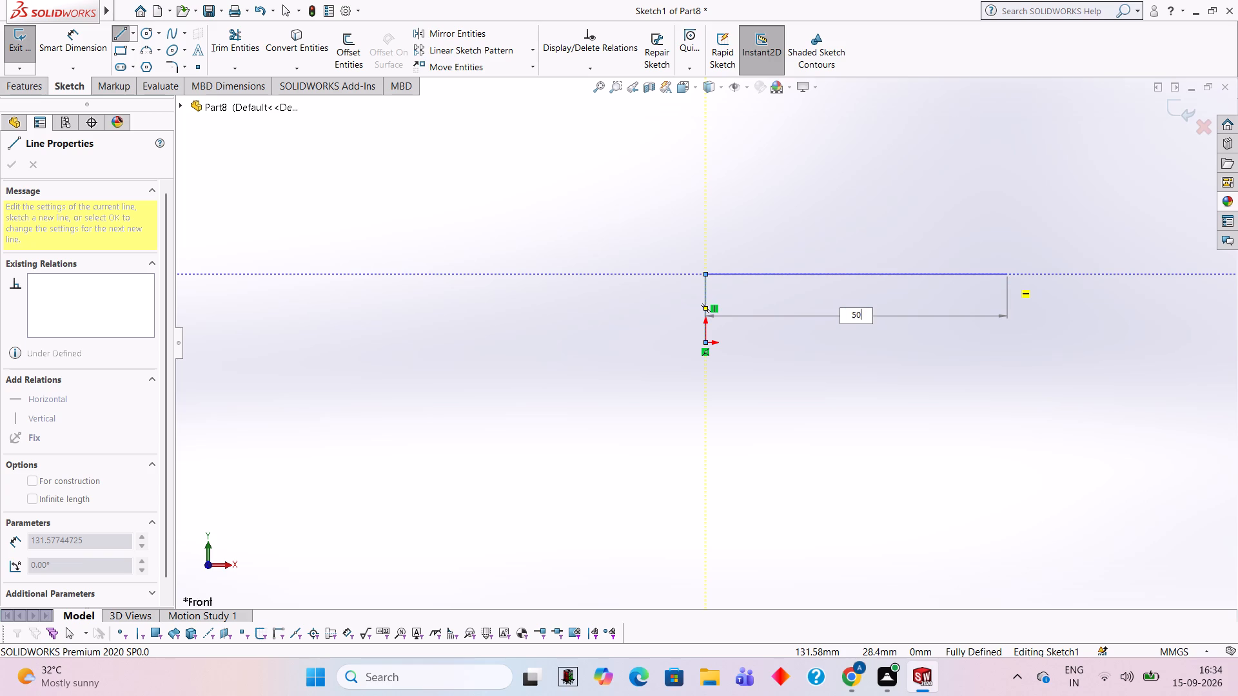
{"action": "key", "text": "Return"}
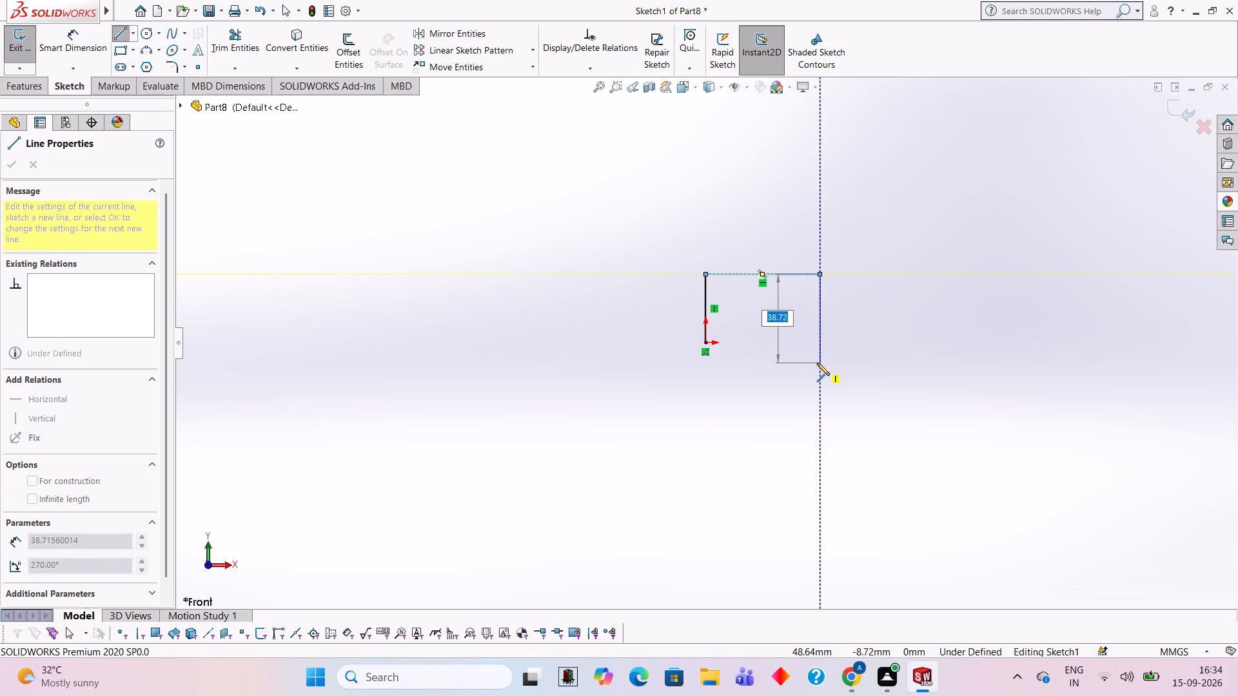
{"action": "key", "text": "8"}
{"action": "key", "text": "Return"}
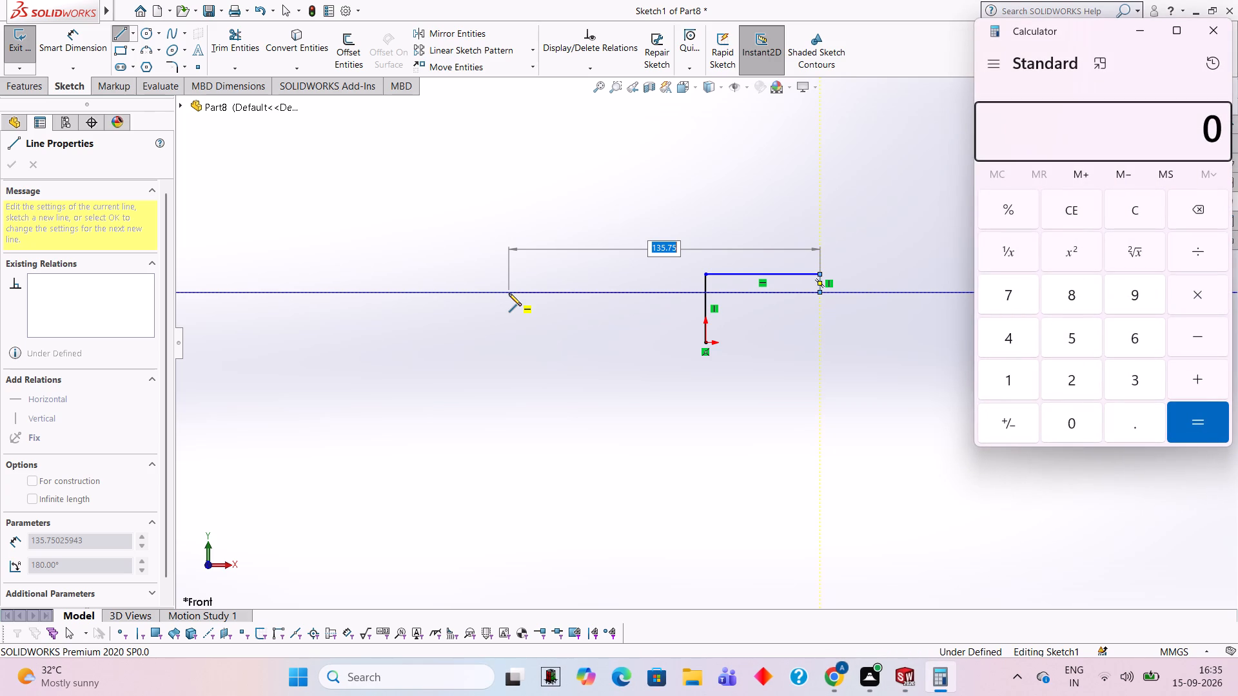
Compute 50 minus 8 in Calculator and close it.
{"action": "type", "text": "50"}
{"action": "key", "text": "minus"}
{"action": "key", "text": "8"}
{"action": "key", "text": "Return"}
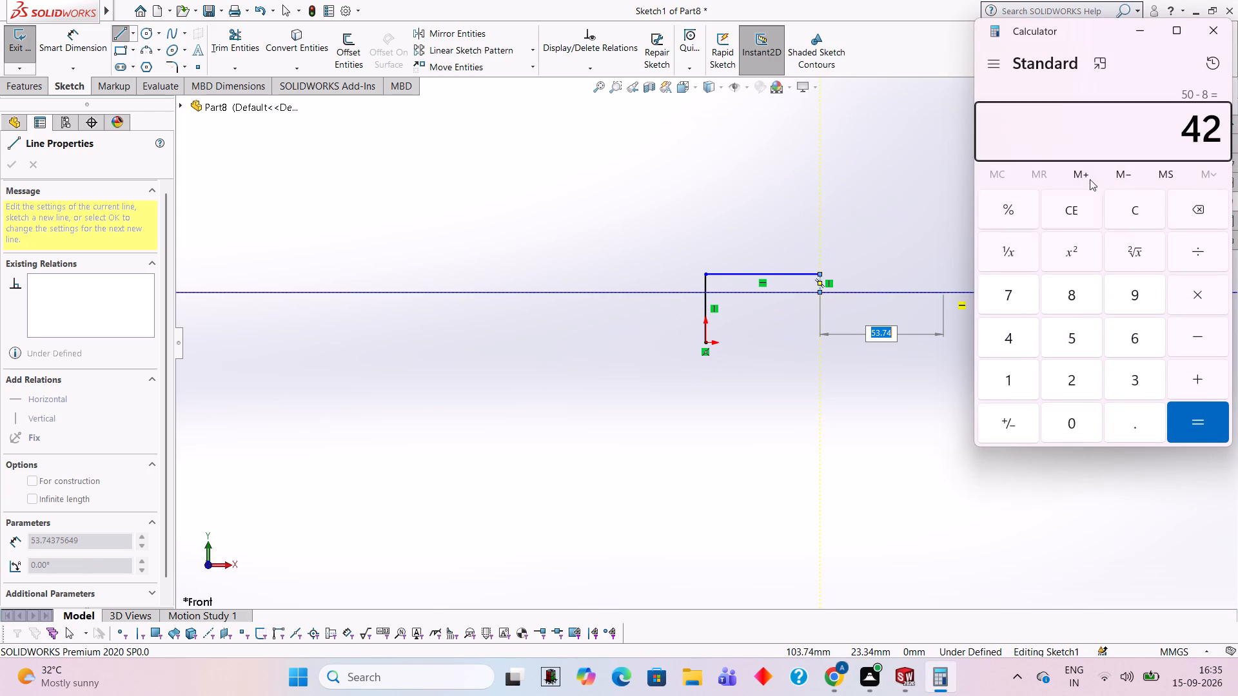
{"action": "left_click", "coordinate": [1225, 23]}
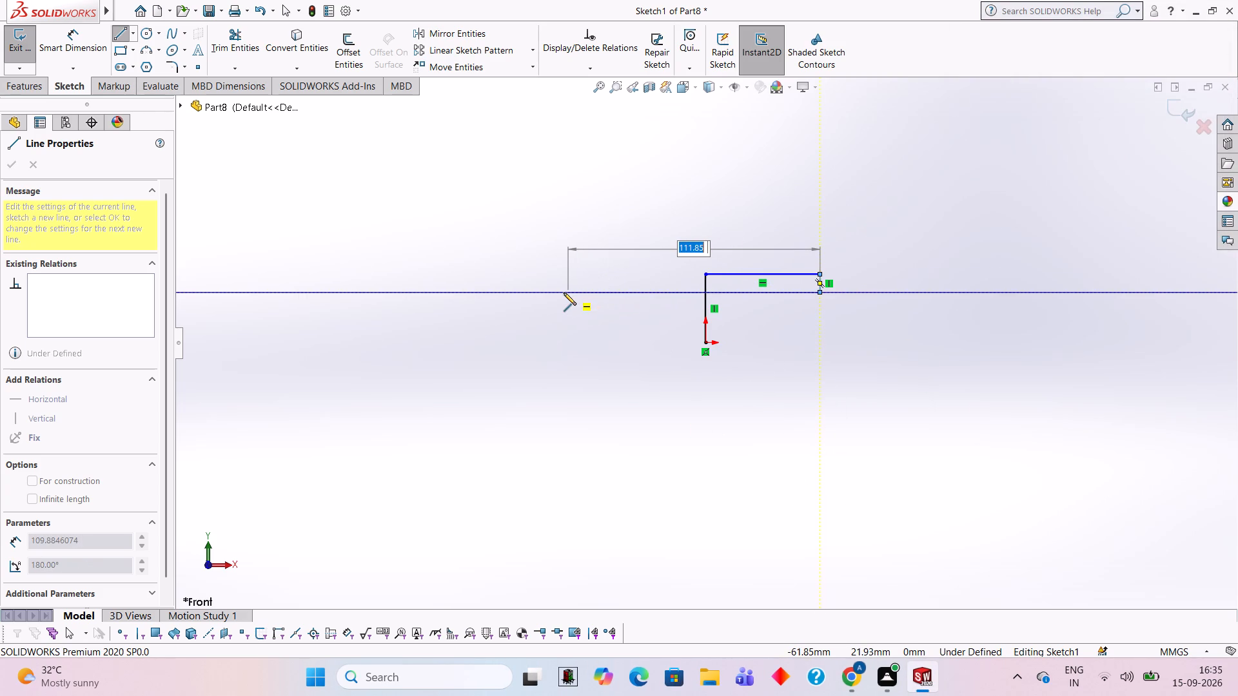
Draw a 42 mm inner horizontal line back, a 22 mm vertical line down, and close the L-profile at the origin.
{"action": "type", "text": "42"}
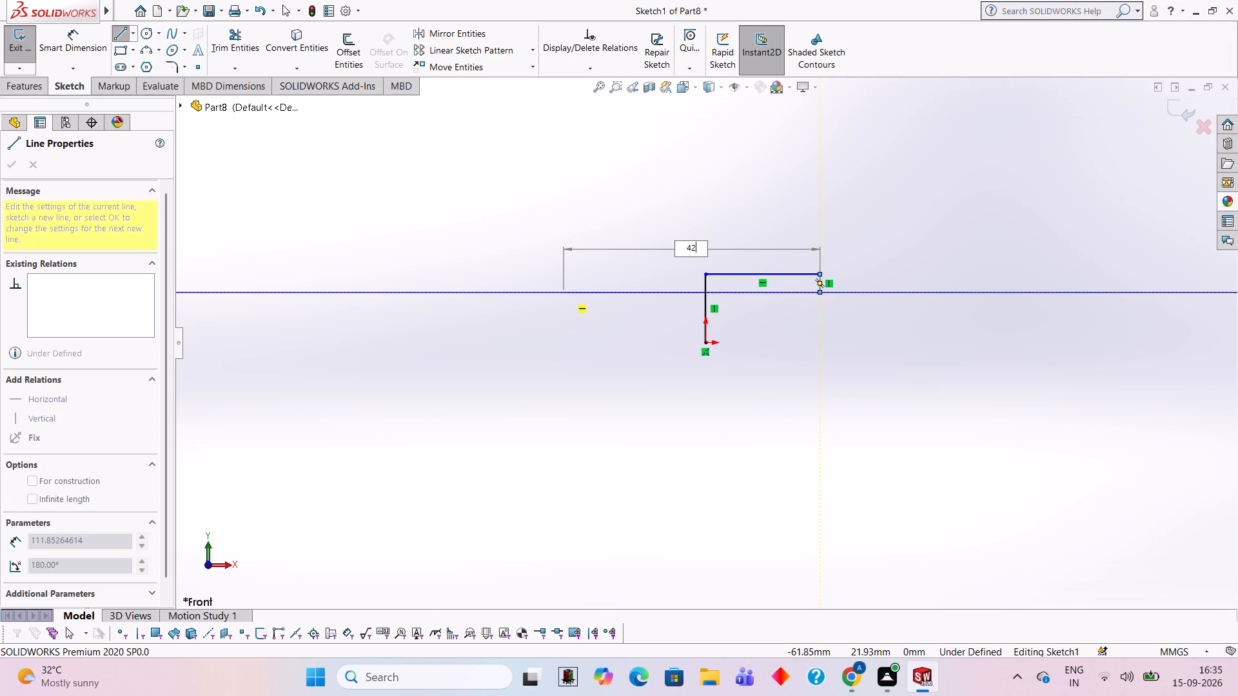
{"action": "key", "text": "Return"}
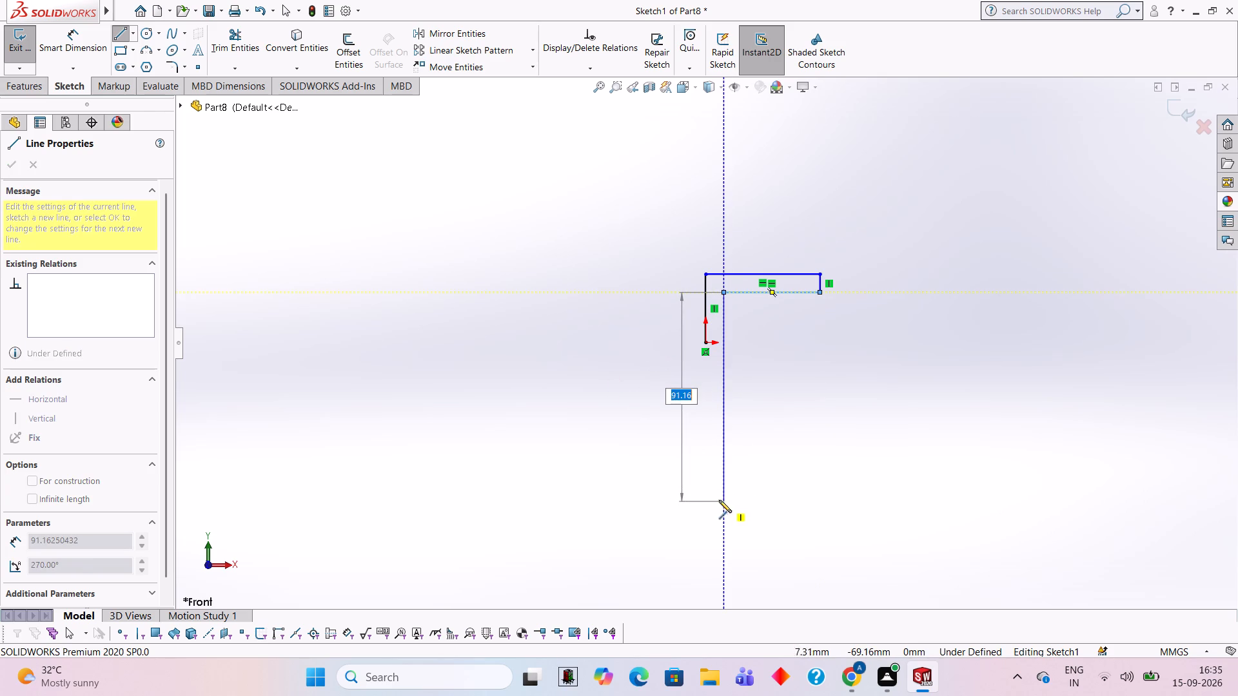
{"action": "left_click", "coordinate": [723, 343]}
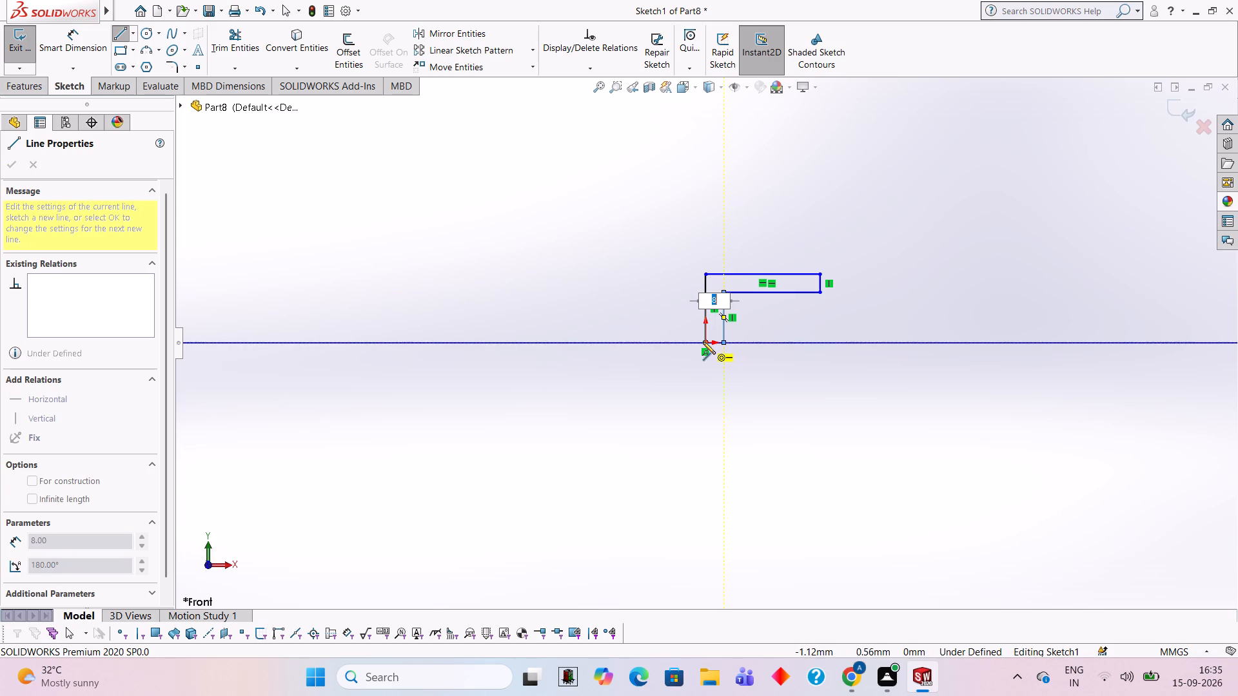
{"action": "left_click", "coordinate": [703, 342]}
{"action": "key", "text": "Escape"}
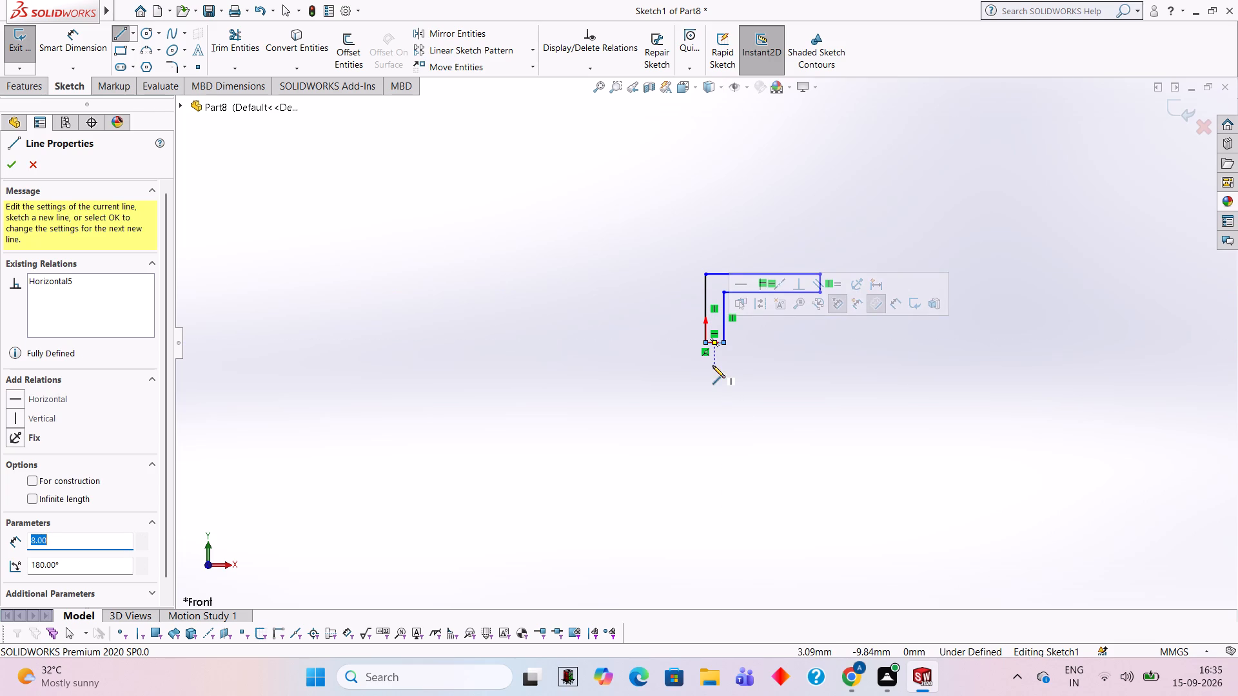
Extrude the L-shaped profile as a boss with a blind depth of 50 mm.
{"action": "scroll", "coordinate": [886, 318], "scroll_direction": "up", "scroll_amount": 2}
{"action": "scroll", "coordinate": [816, 309], "scroll_direction": "down", "scroll_amount": 5}
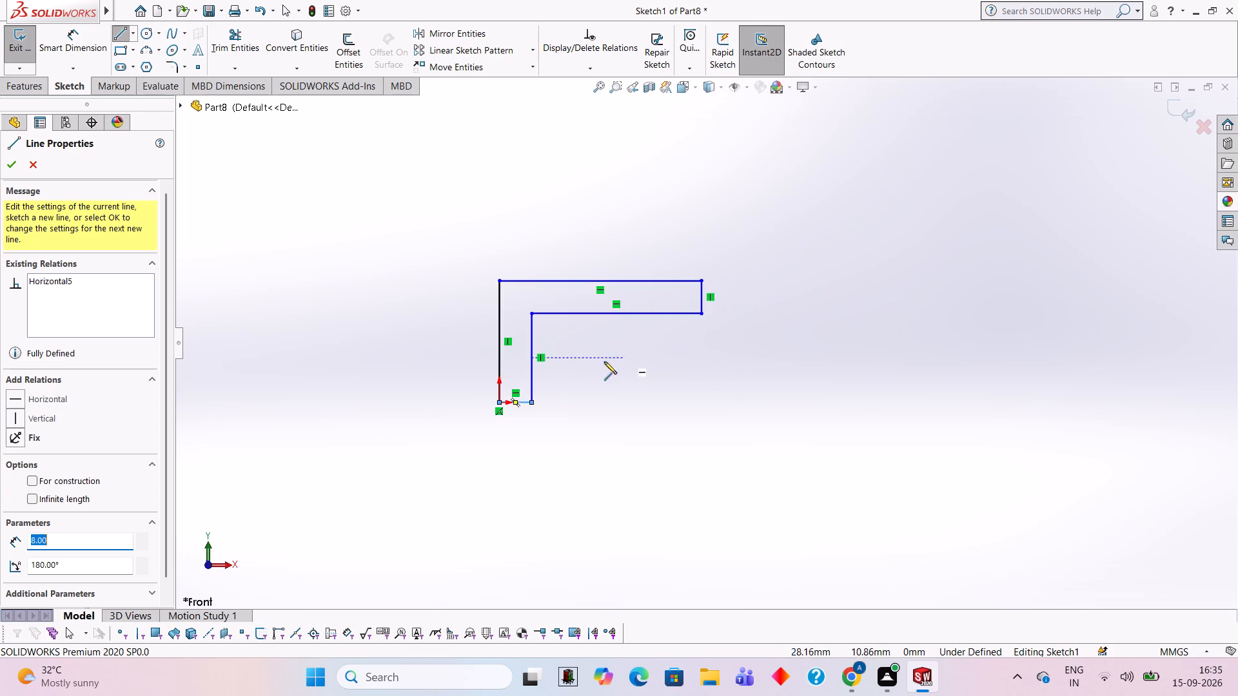
{"action": "scroll", "coordinate": [450, 392], "scroll_direction": "down", "scroll_amount": 3}
{"action": "scroll", "coordinate": [1007, 179], "scroll_direction": "up", "scroll_amount": 1}
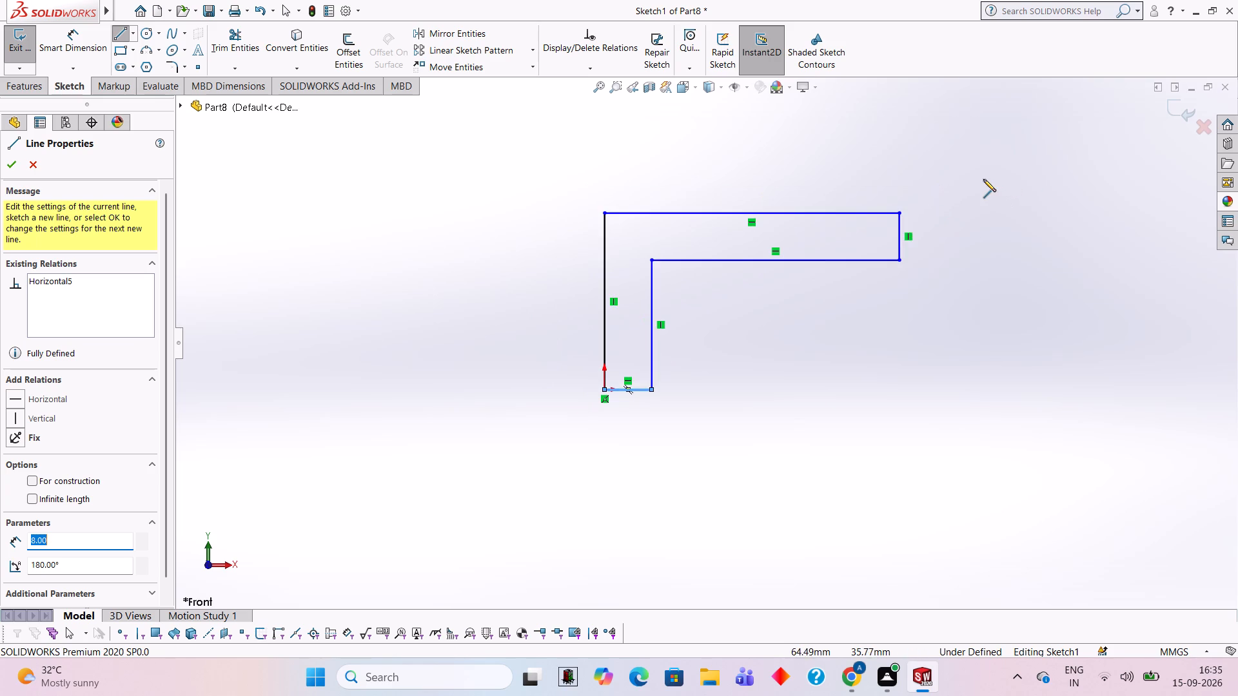
{"action": "scroll", "coordinate": [983, 179], "scroll_direction": "down", "scroll_amount": 1}
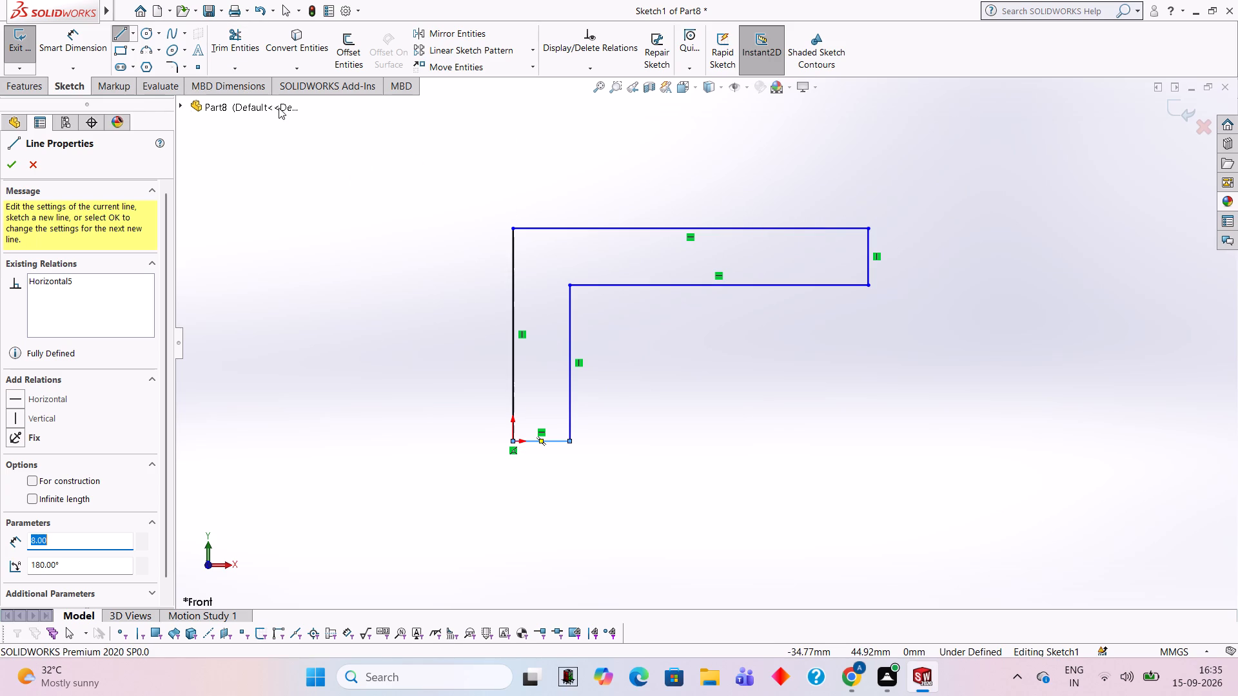
{"action": "left_click", "coordinate": [24, 92]}
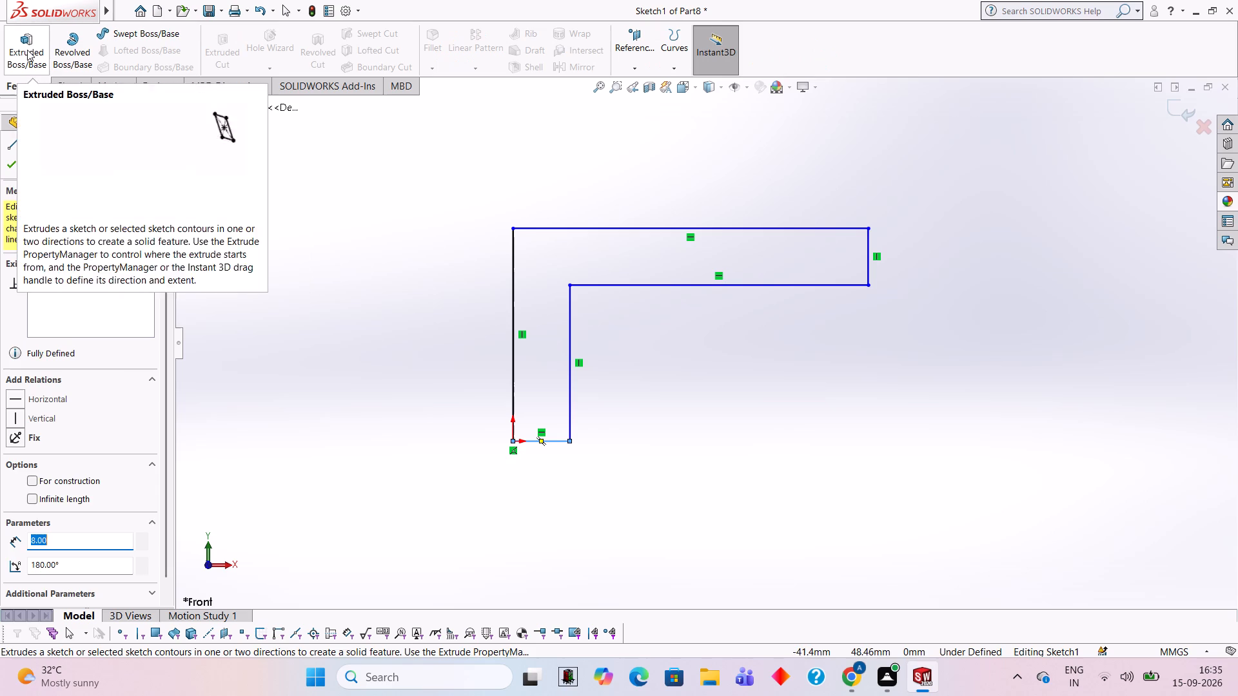
{"action": "left_click", "coordinate": [27, 50]}
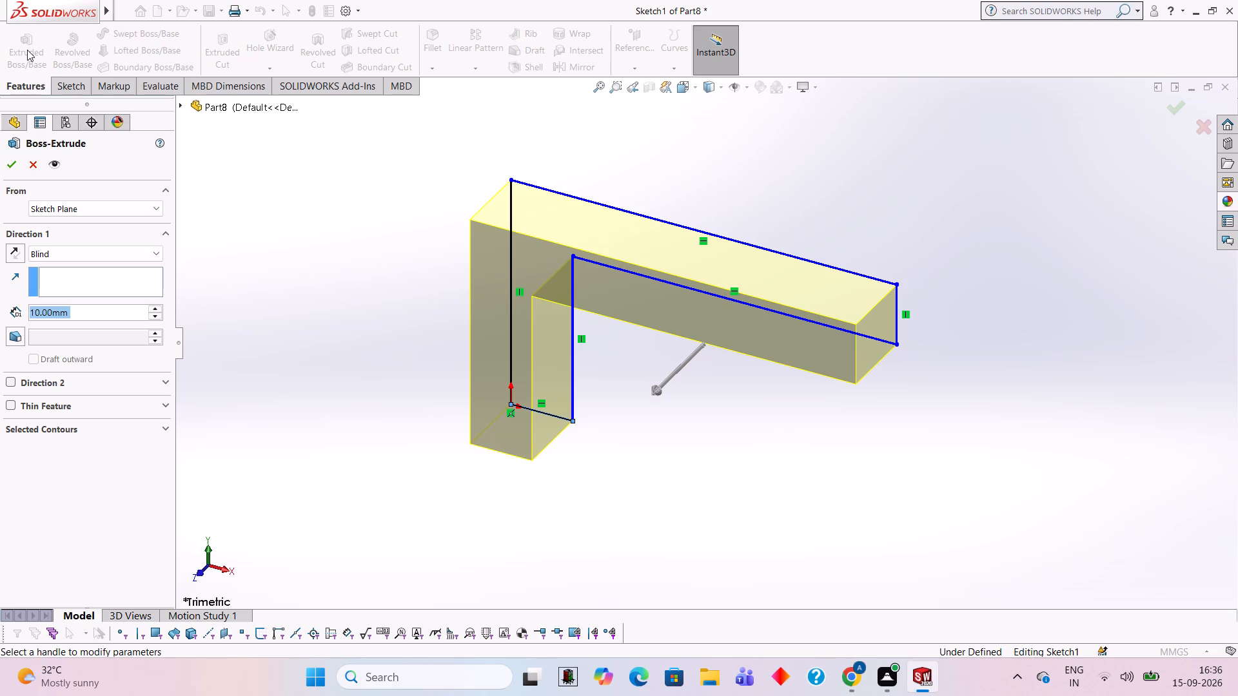
{"action": "type", "text": "50"}
{"action": "key", "text": "Return"}
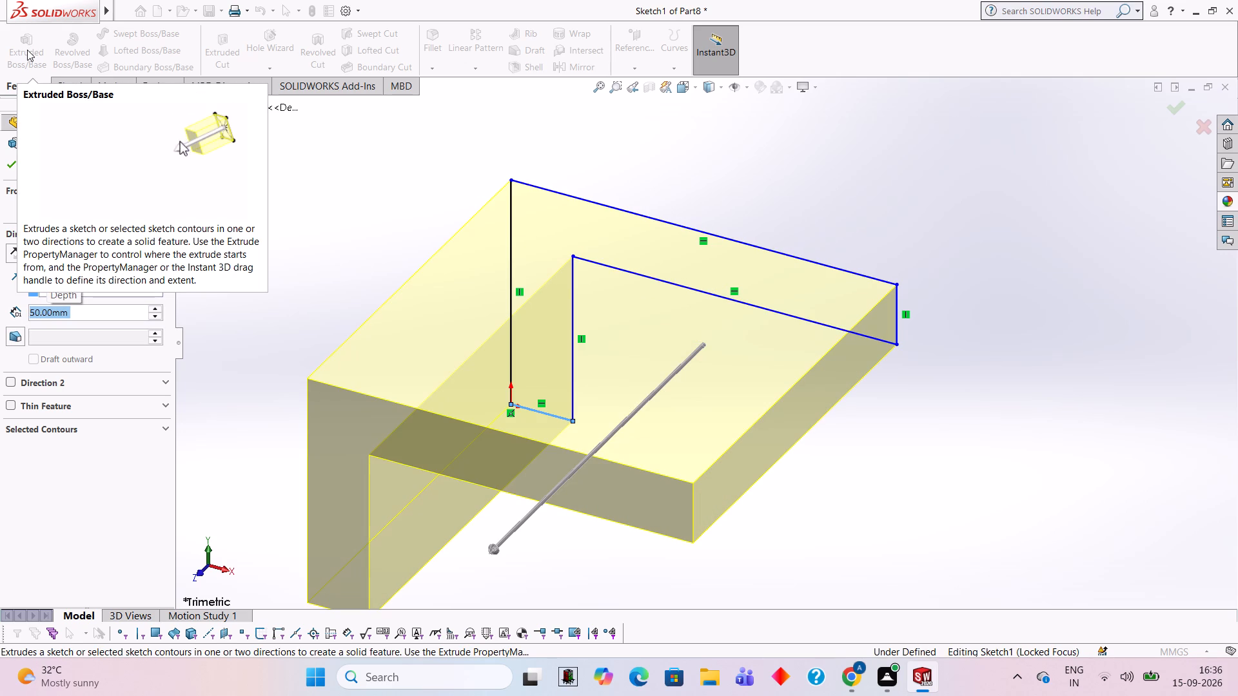
{"action": "left_click", "coordinate": [10, 159]}
Open a new sketch on the top face of the L-shaped body and view it normal to the face.
{"action": "scroll", "coordinate": [903, 360], "scroll_direction": "up", "scroll_amount": 1}
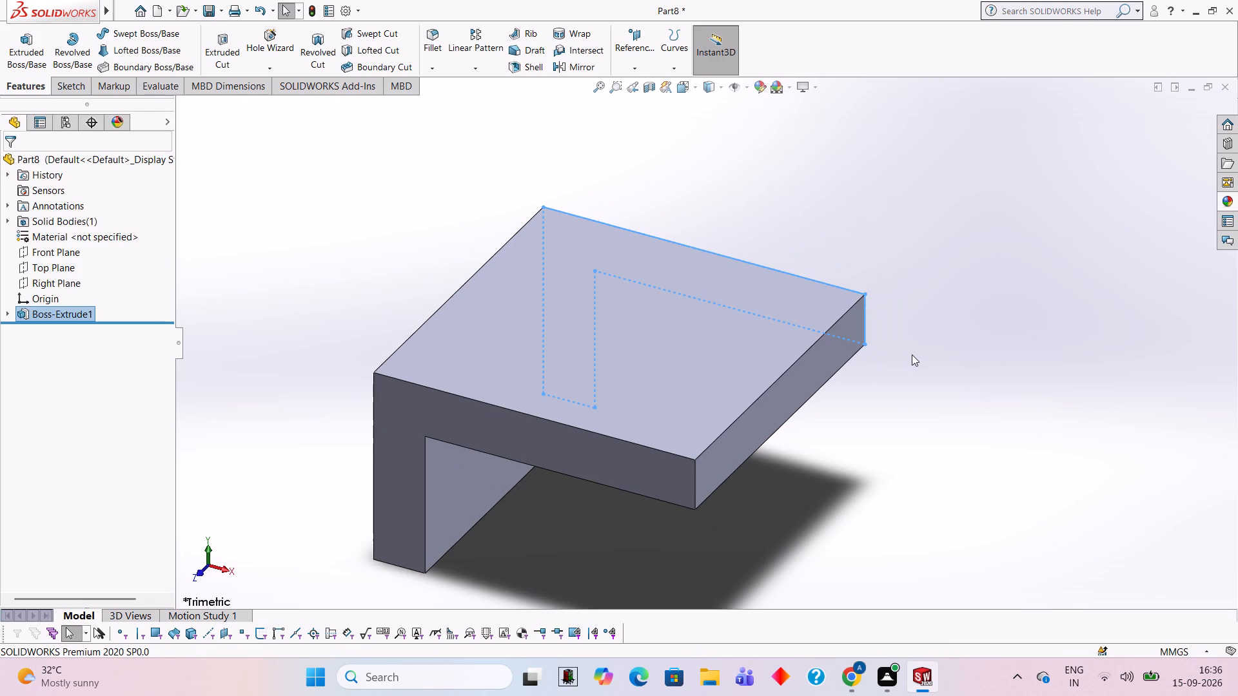
{"action": "scroll", "coordinate": [860, 352], "scroll_direction": "down", "scroll_amount": 2}
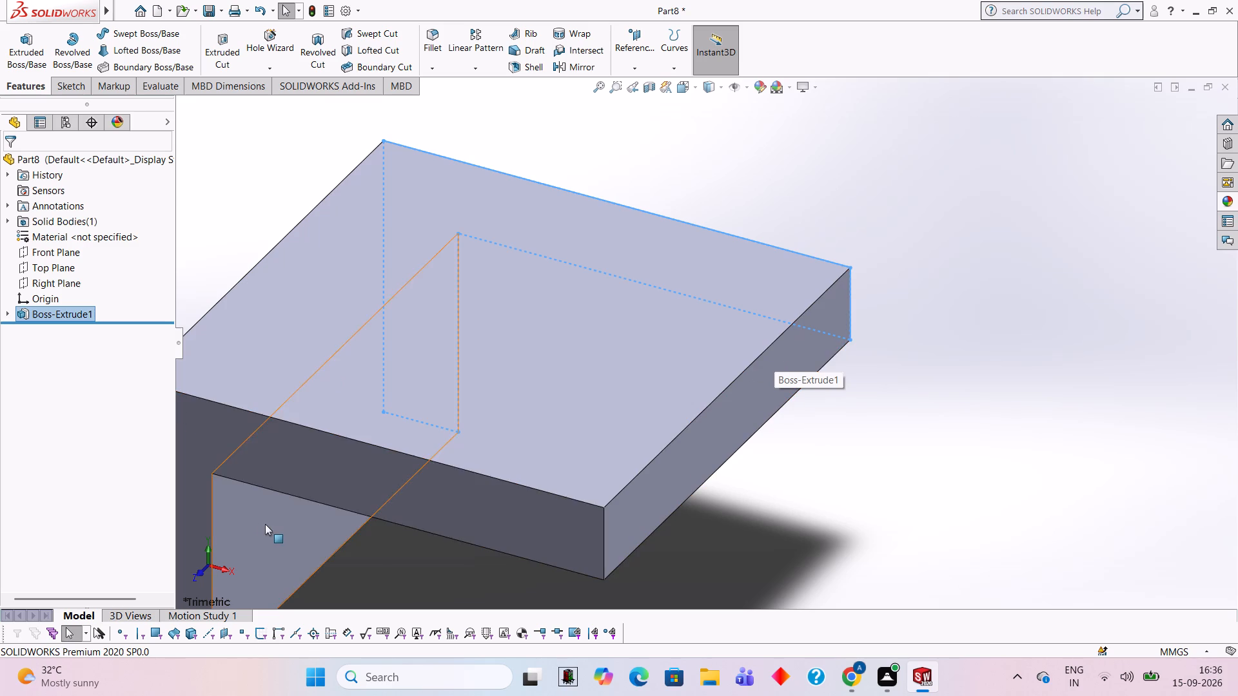
{"action": "scroll", "coordinate": [265, 524], "scroll_direction": "up", "scroll_amount": 2}
{"action": "scroll", "coordinate": [346, 186], "scroll_direction": "down", "scroll_amount": 1}
{"action": "scroll", "coordinate": [335, 376], "scroll_direction": "up", "scroll_amount": 1}
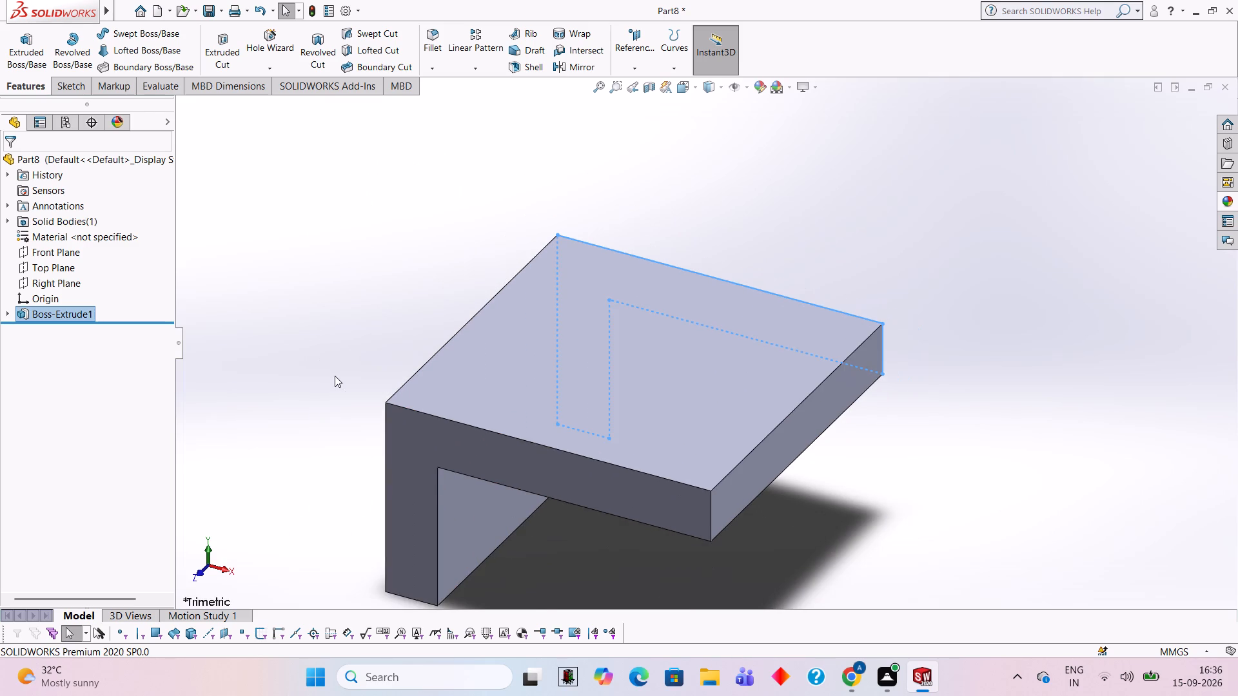
{"action": "scroll", "coordinate": [554, 483], "scroll_direction": "down", "scroll_amount": 1}
{"action": "scroll", "coordinate": [503, 526], "scroll_direction": "up", "scroll_amount": 1}
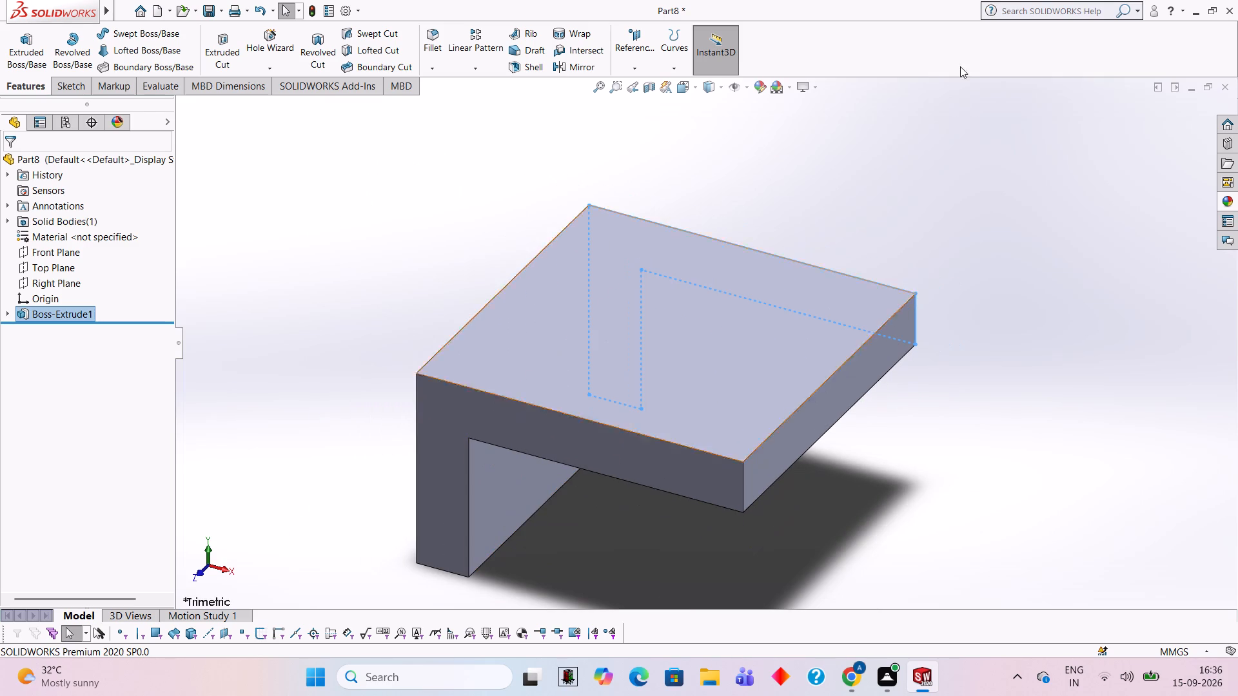
{"action": "key", "text": "Escape"}
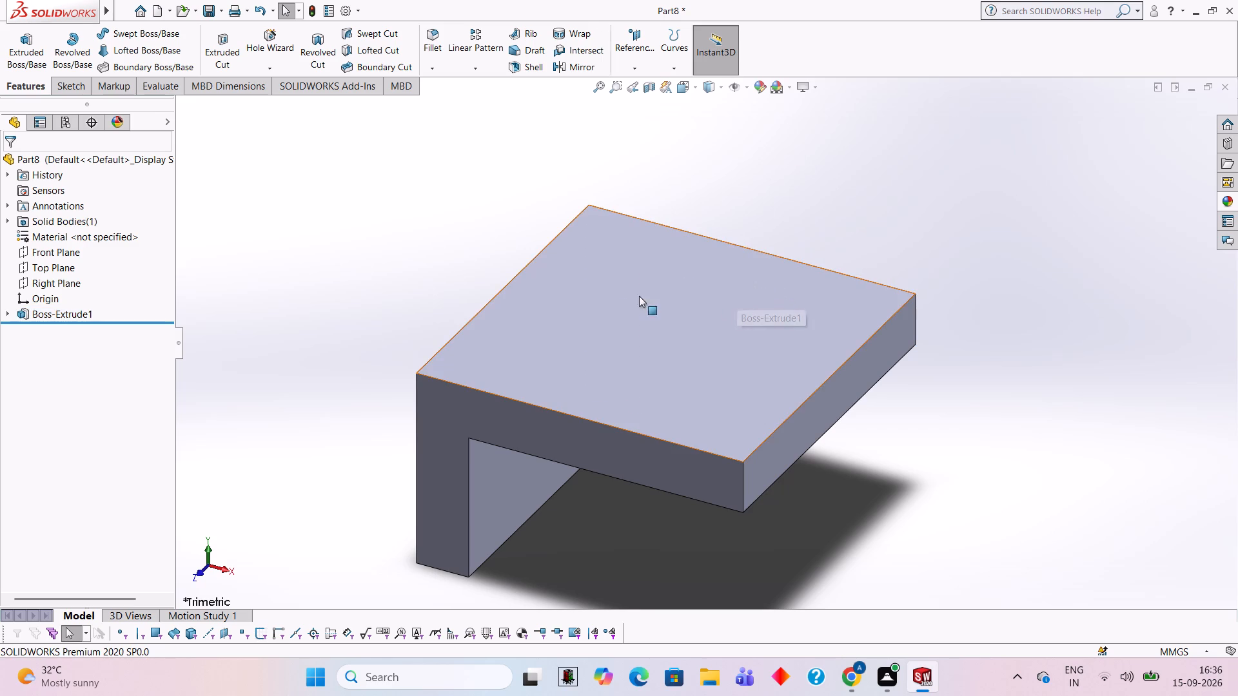
{"action": "left_click", "coordinate": [689, 285]}
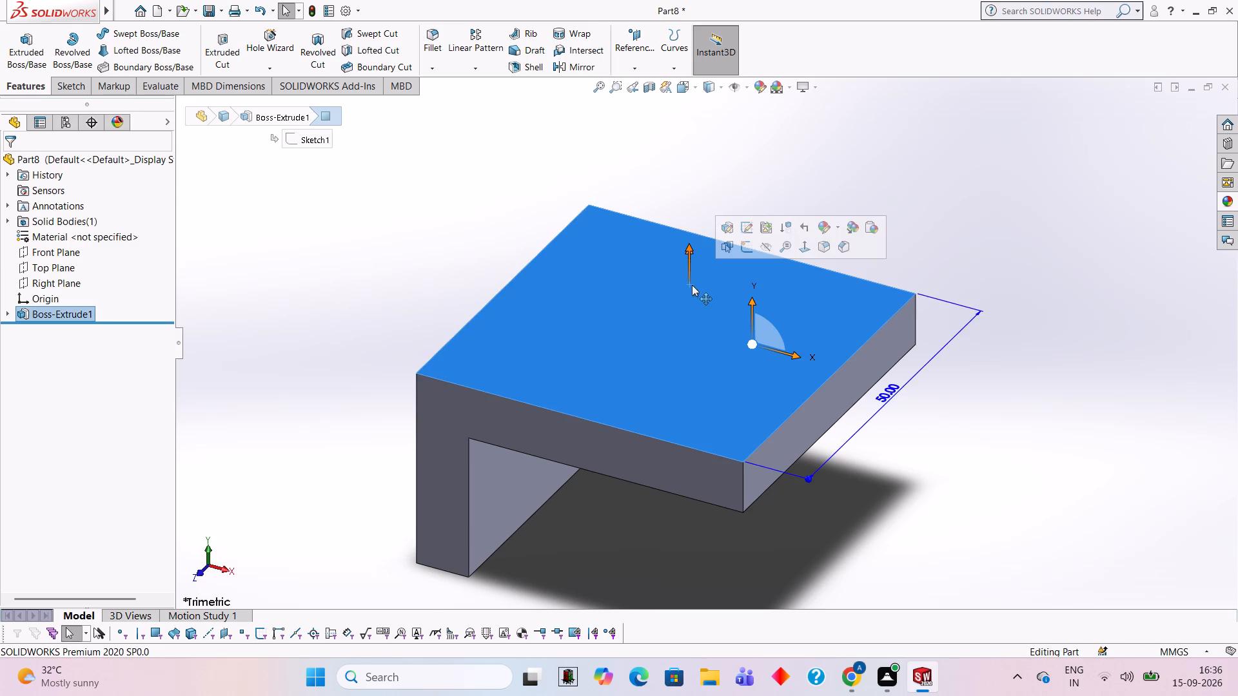
{"action": "left_click", "coordinate": [744, 247]}
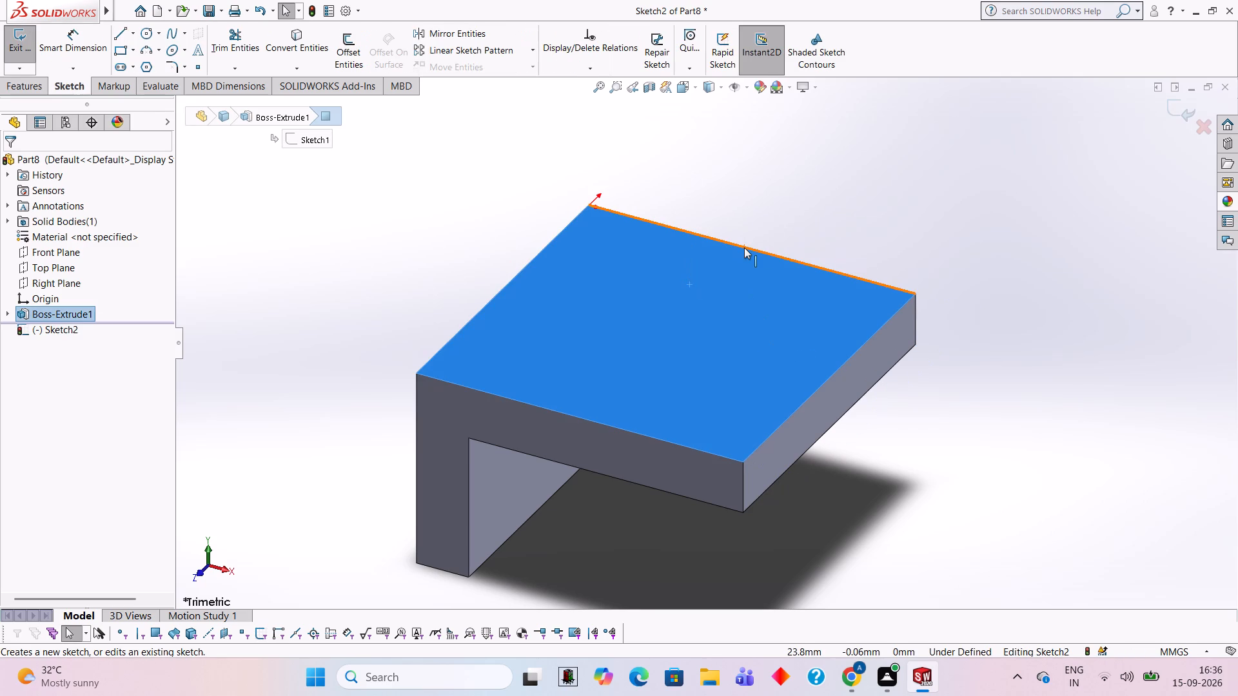
{"action": "key", "text": "ctrl+8"}
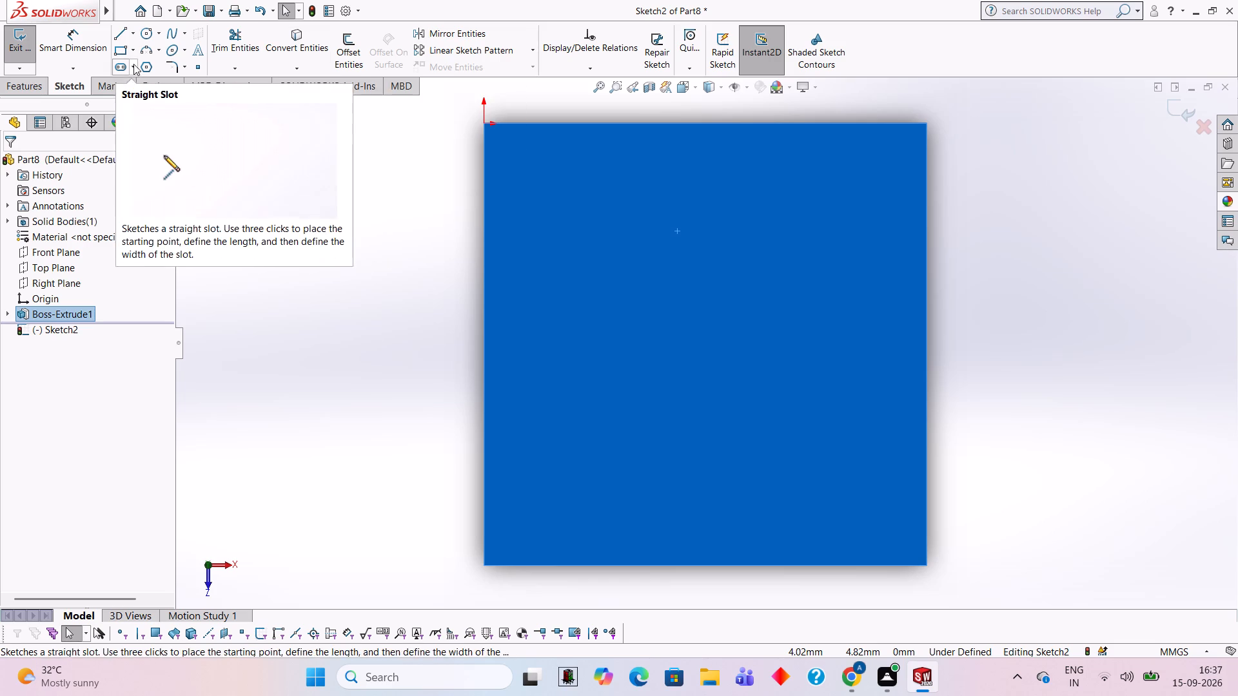
Sketch a 12 mm diameter circle near the middle of the top face.
{"action": "left_click", "coordinate": [143, 35]}
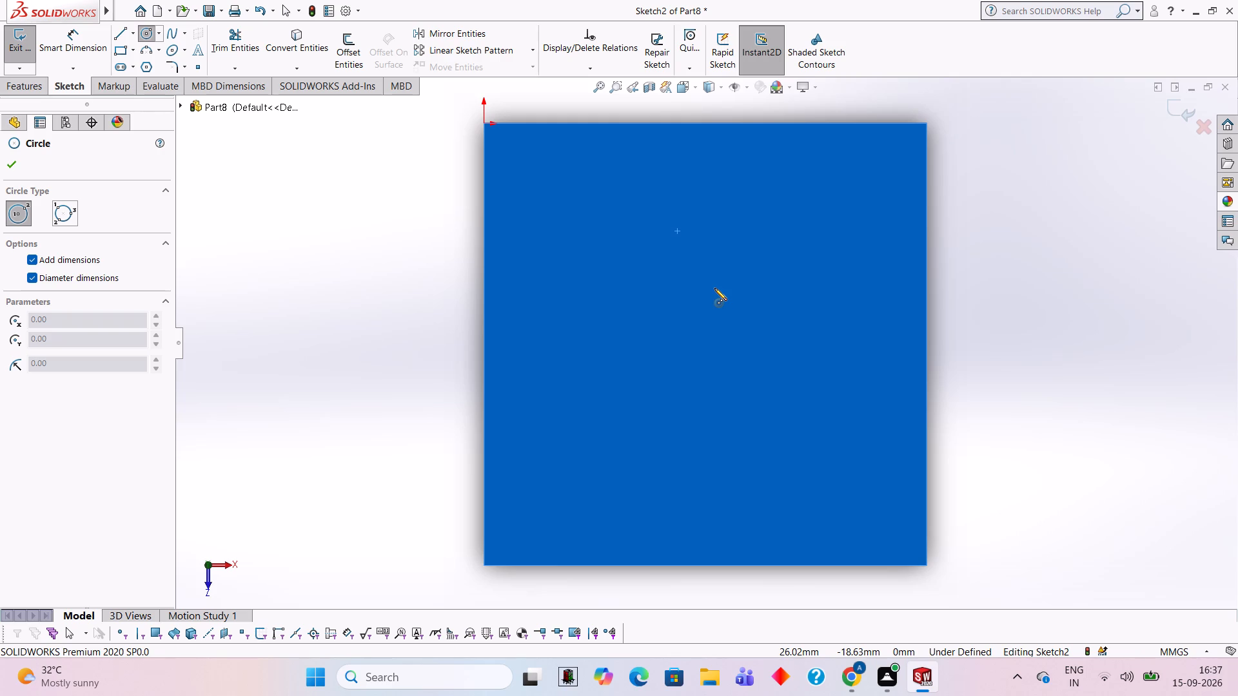
{"action": "left_click", "coordinate": [698, 331]}
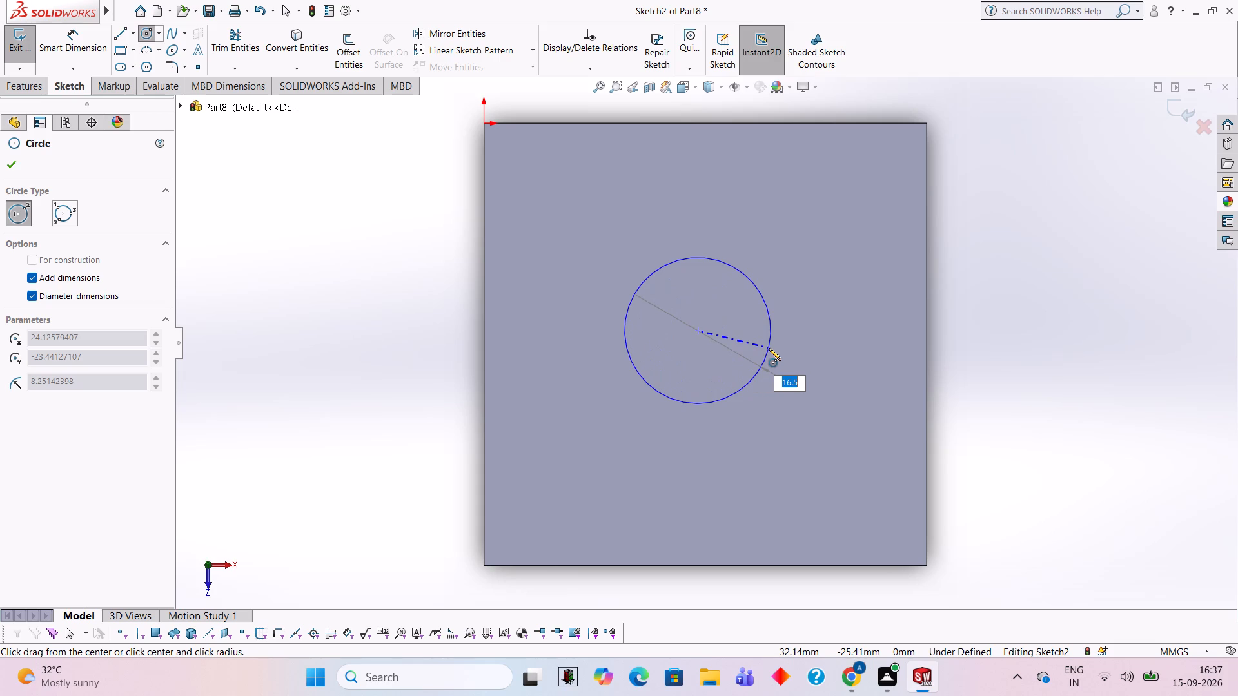
{"action": "type", "text": "12"}
{"action": "key", "text": "Return"}
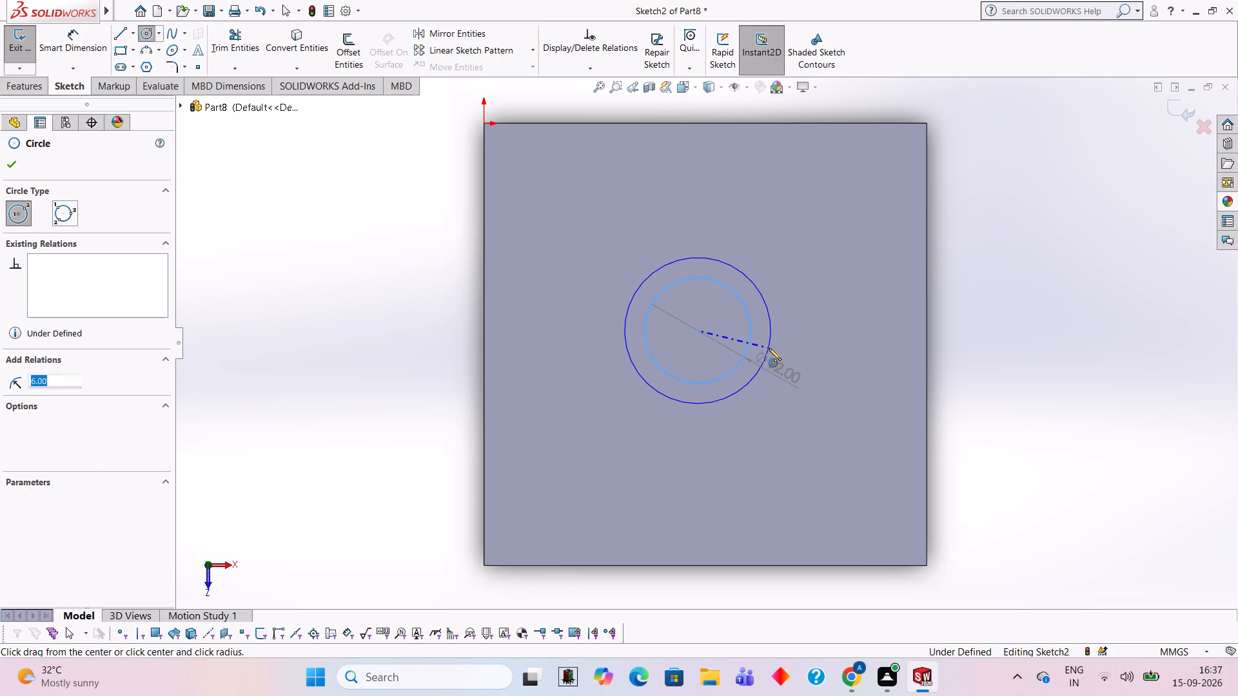
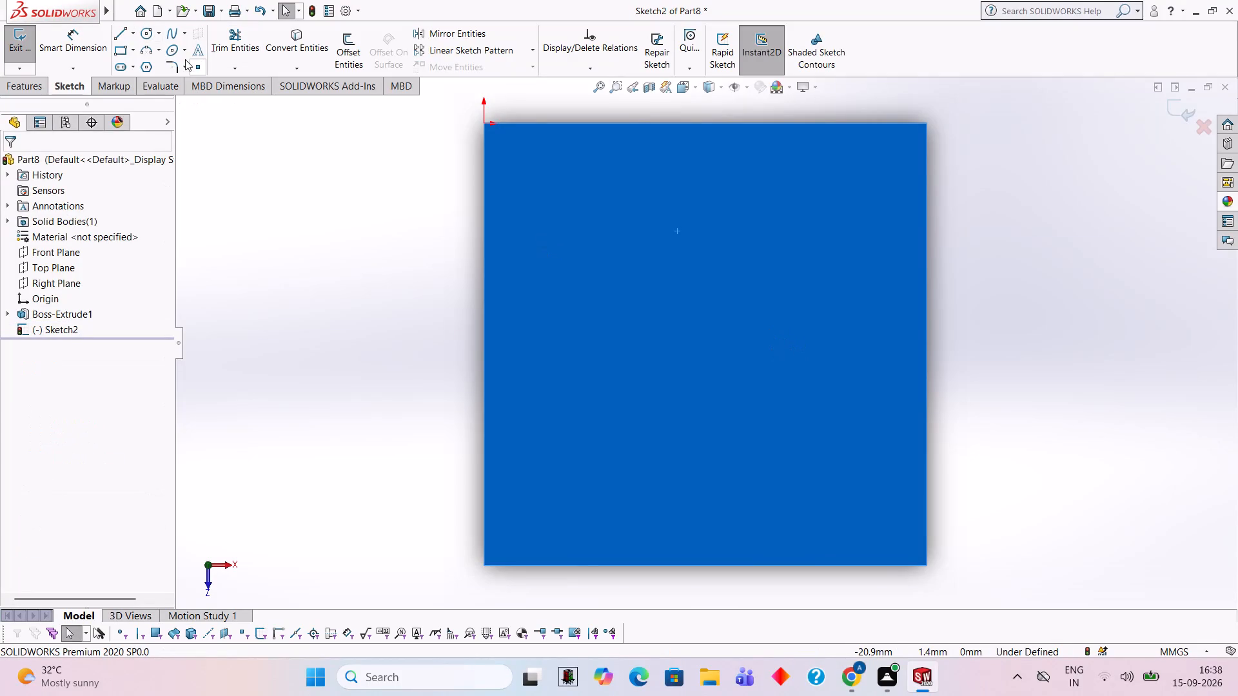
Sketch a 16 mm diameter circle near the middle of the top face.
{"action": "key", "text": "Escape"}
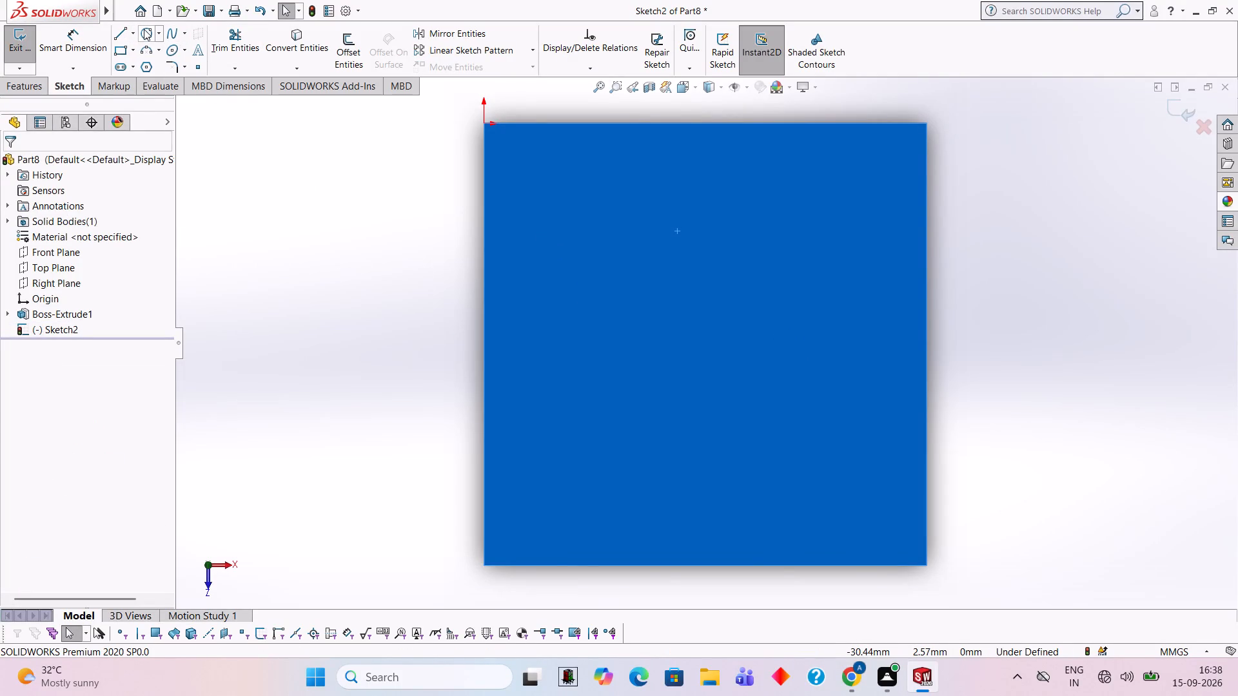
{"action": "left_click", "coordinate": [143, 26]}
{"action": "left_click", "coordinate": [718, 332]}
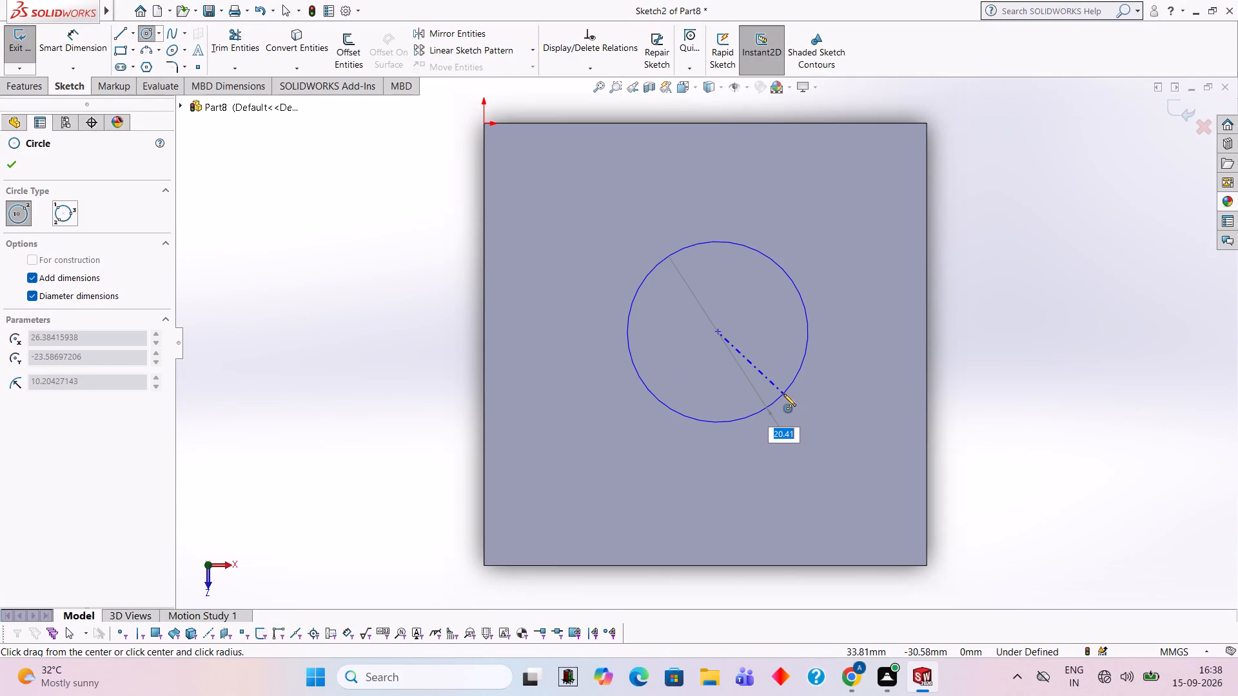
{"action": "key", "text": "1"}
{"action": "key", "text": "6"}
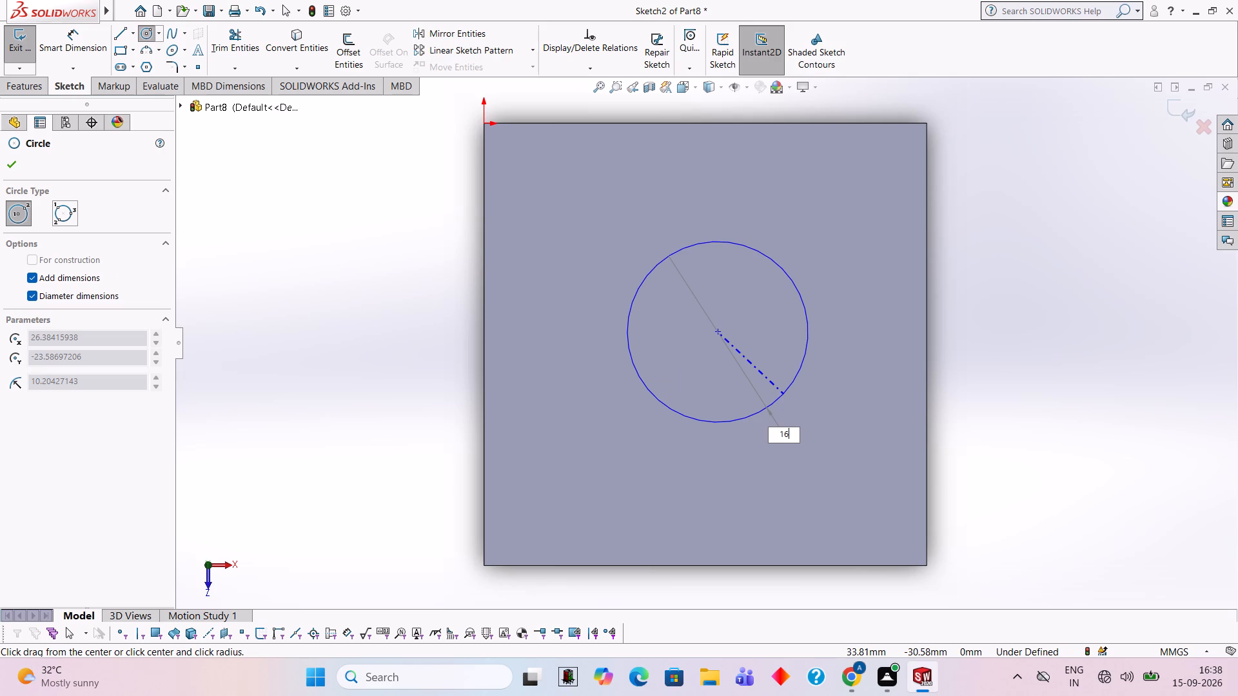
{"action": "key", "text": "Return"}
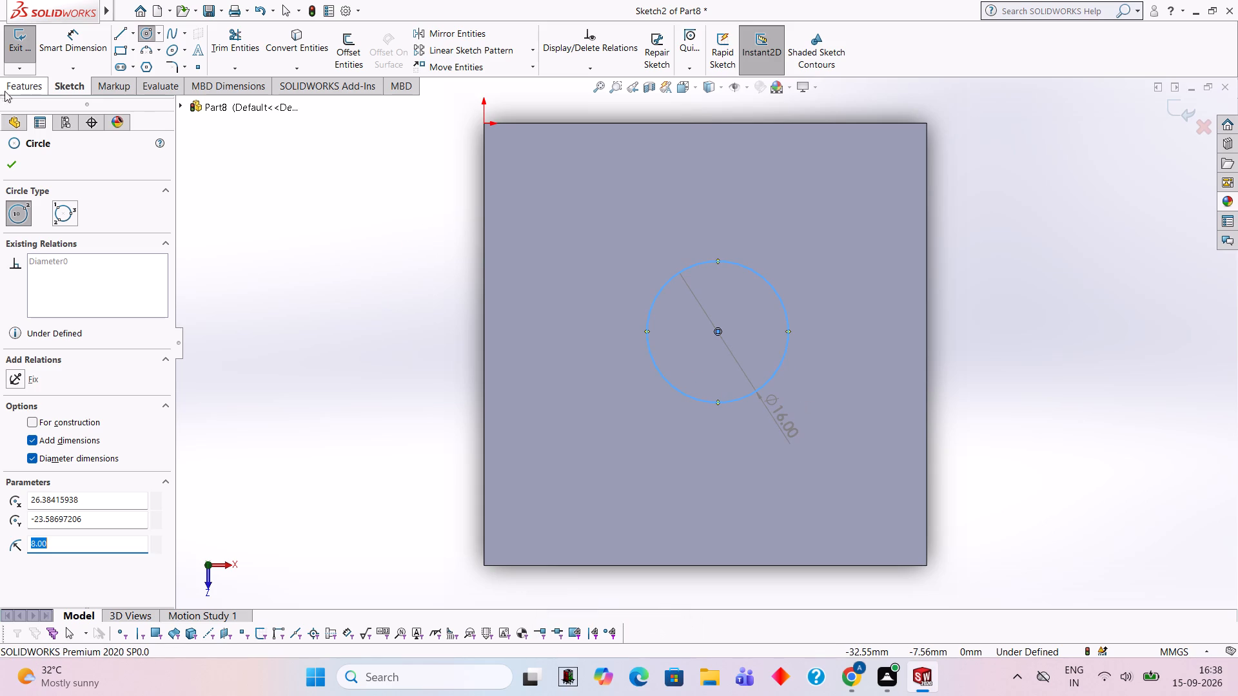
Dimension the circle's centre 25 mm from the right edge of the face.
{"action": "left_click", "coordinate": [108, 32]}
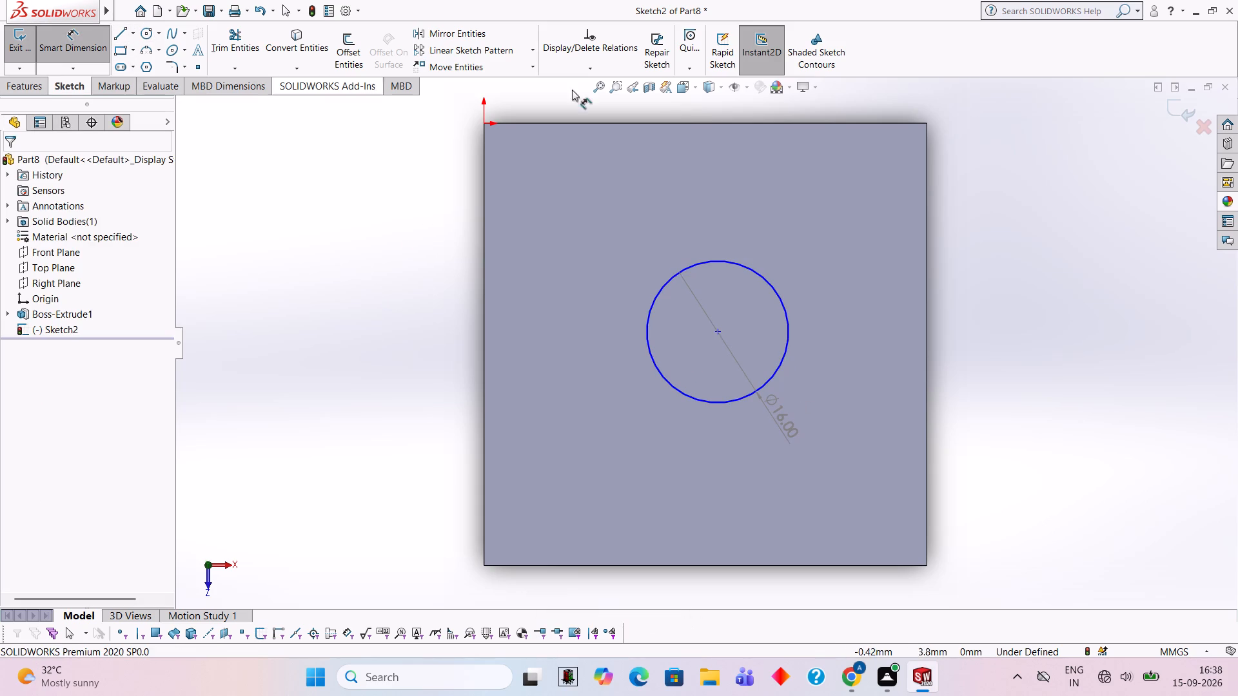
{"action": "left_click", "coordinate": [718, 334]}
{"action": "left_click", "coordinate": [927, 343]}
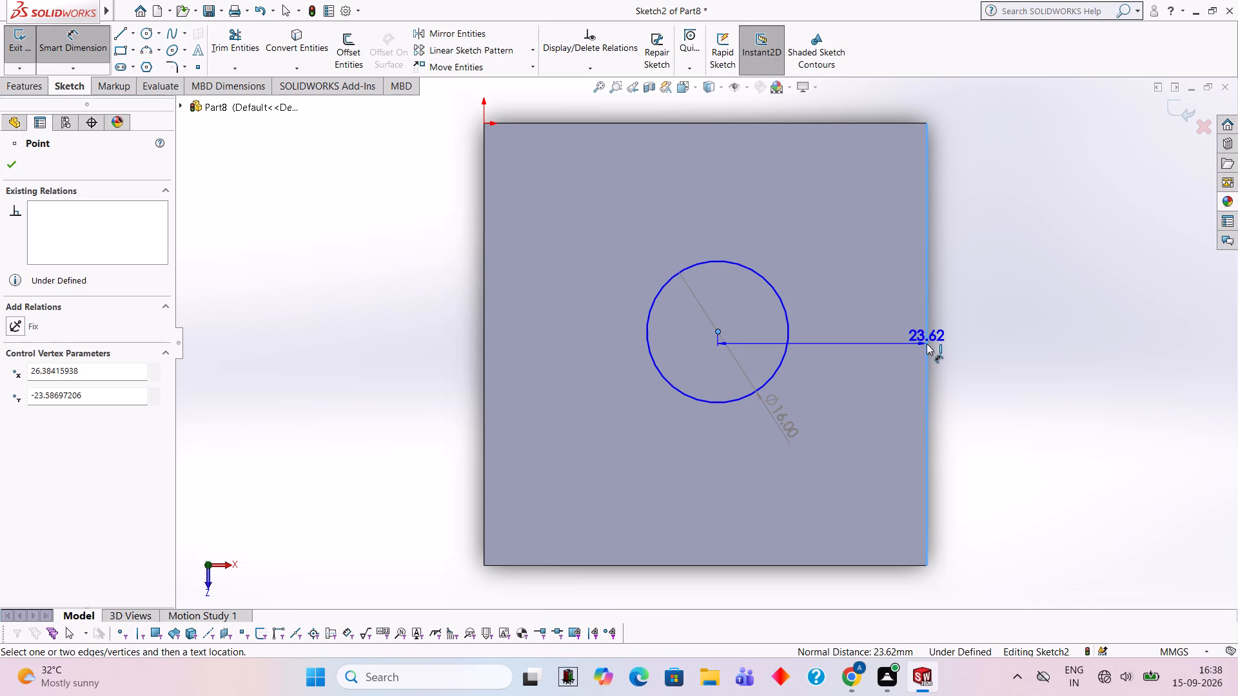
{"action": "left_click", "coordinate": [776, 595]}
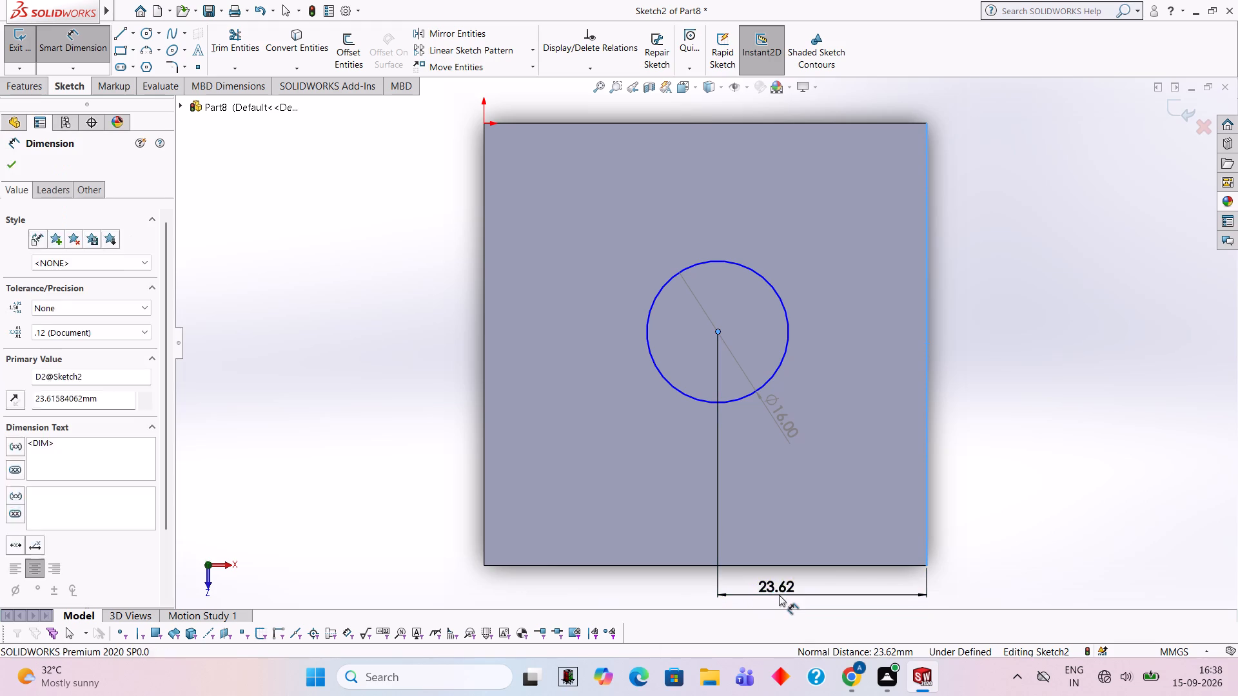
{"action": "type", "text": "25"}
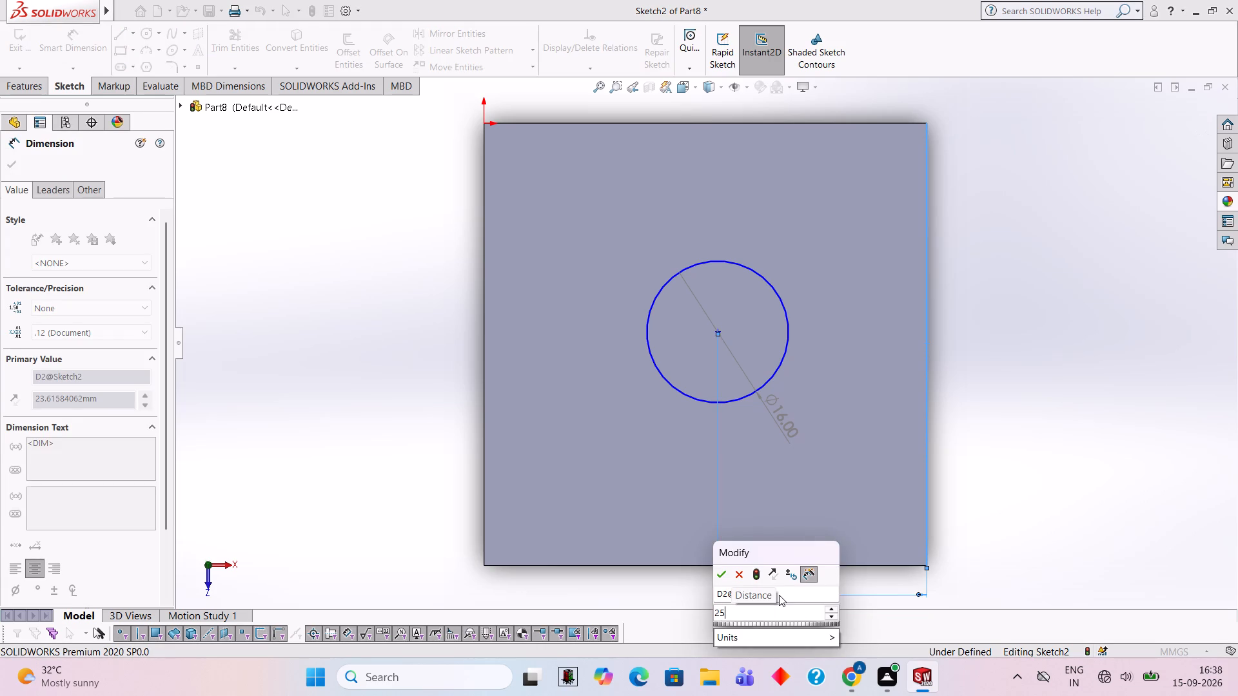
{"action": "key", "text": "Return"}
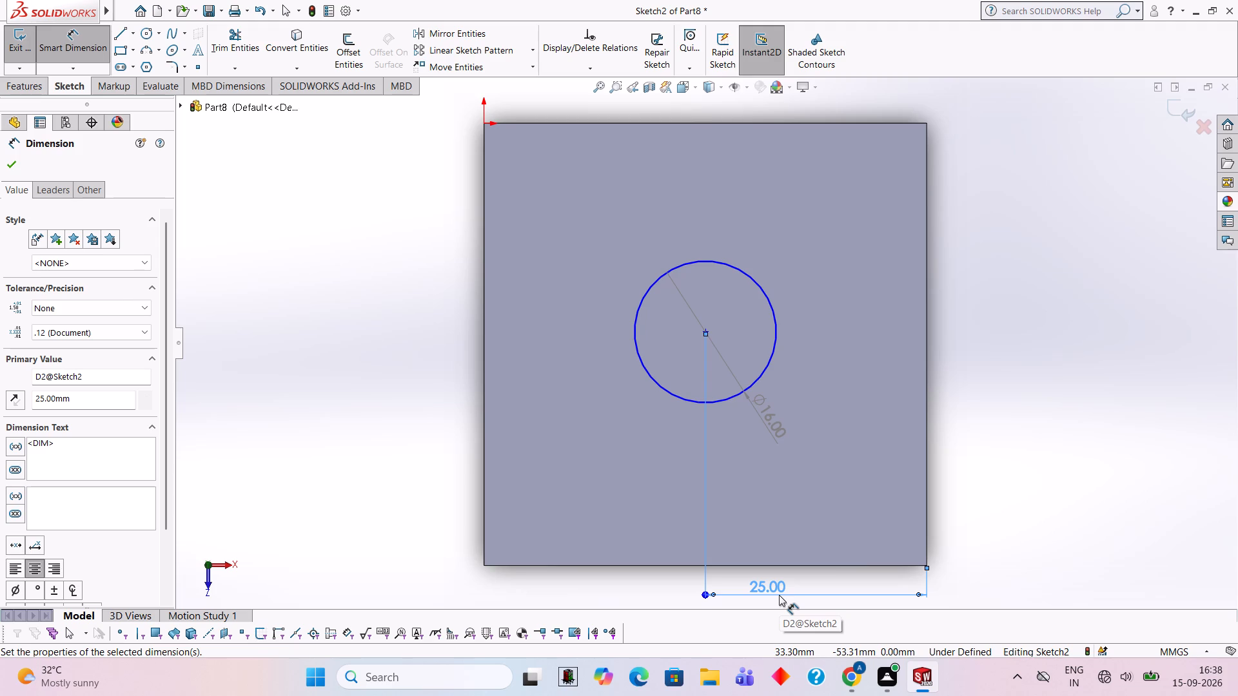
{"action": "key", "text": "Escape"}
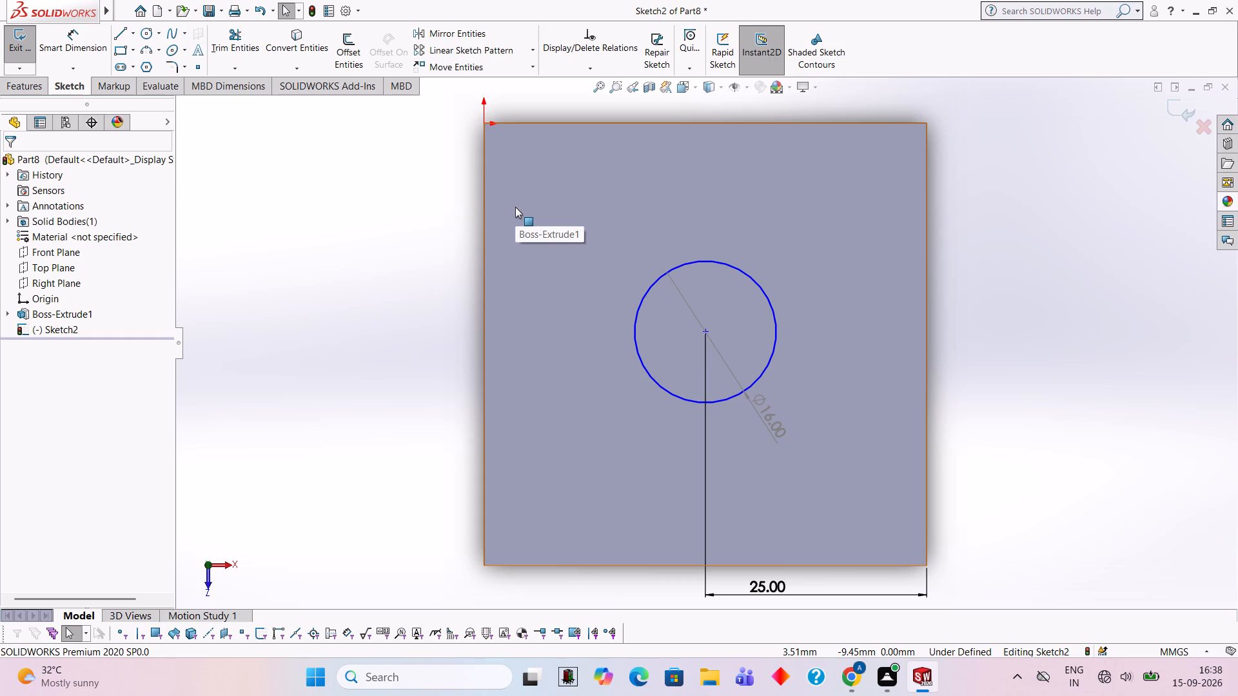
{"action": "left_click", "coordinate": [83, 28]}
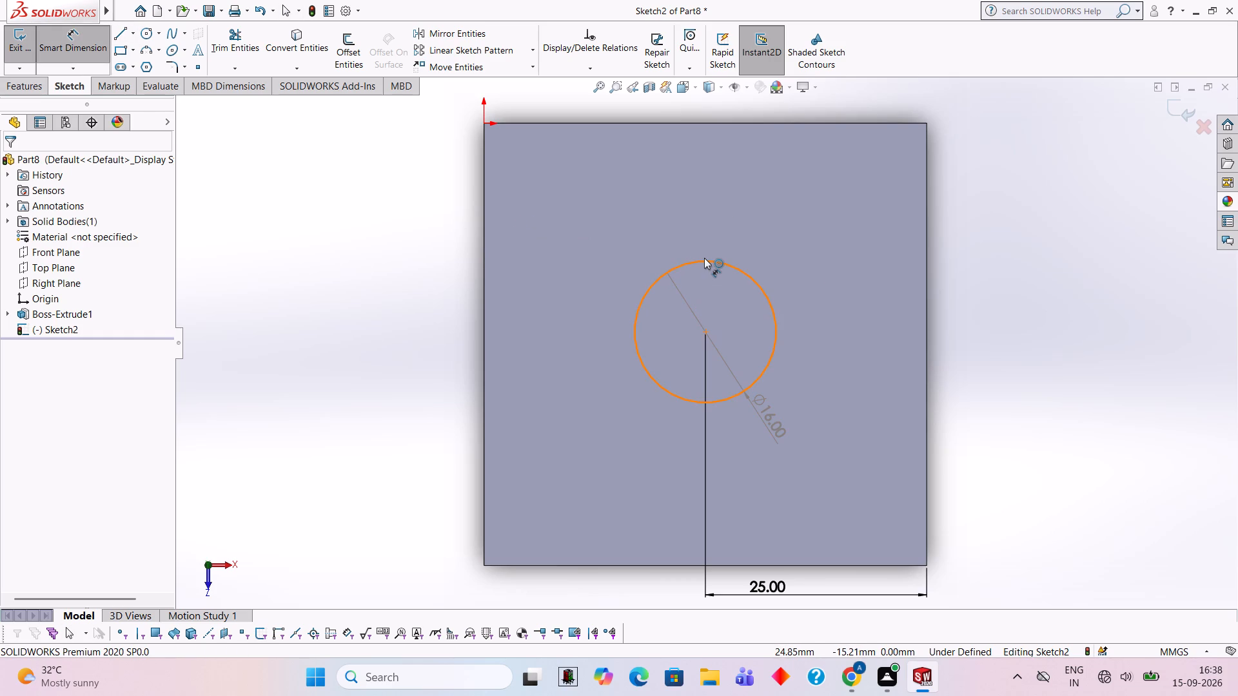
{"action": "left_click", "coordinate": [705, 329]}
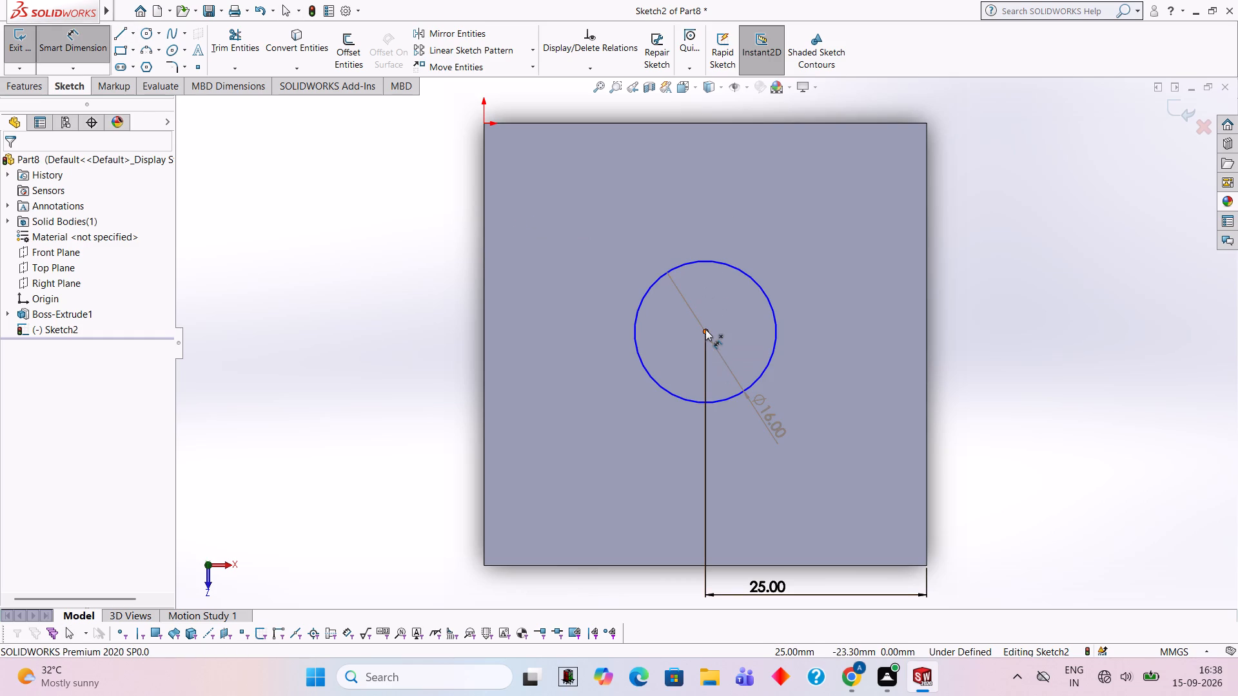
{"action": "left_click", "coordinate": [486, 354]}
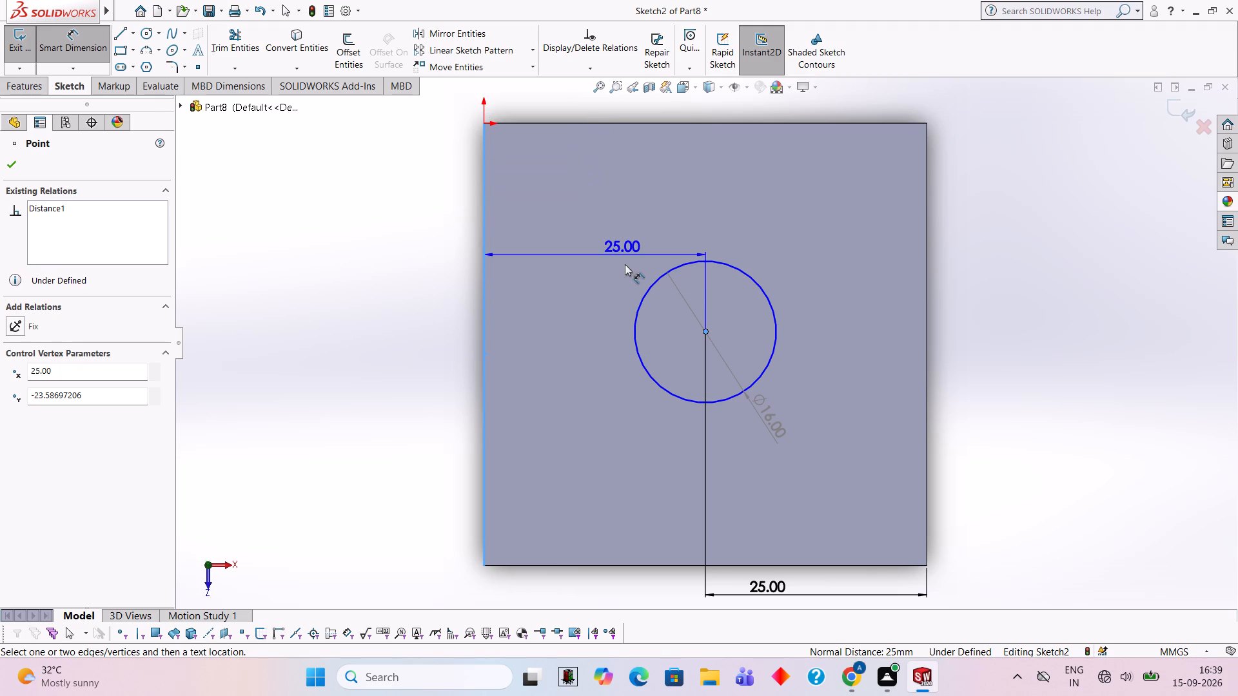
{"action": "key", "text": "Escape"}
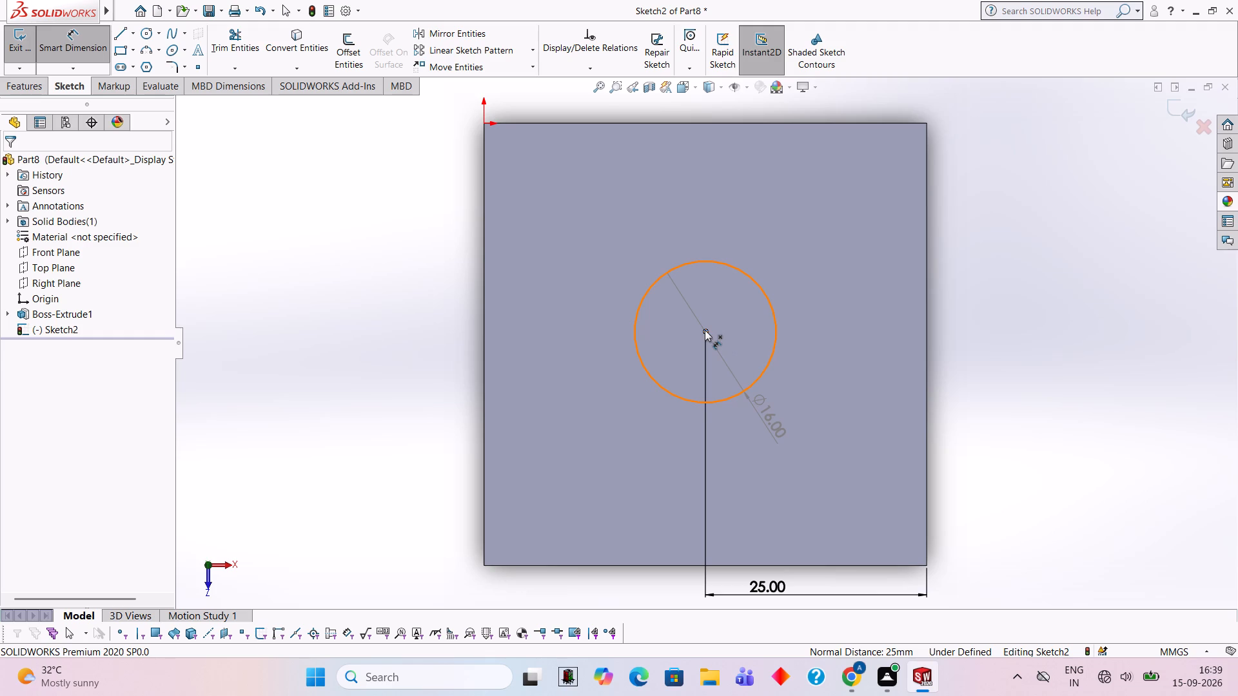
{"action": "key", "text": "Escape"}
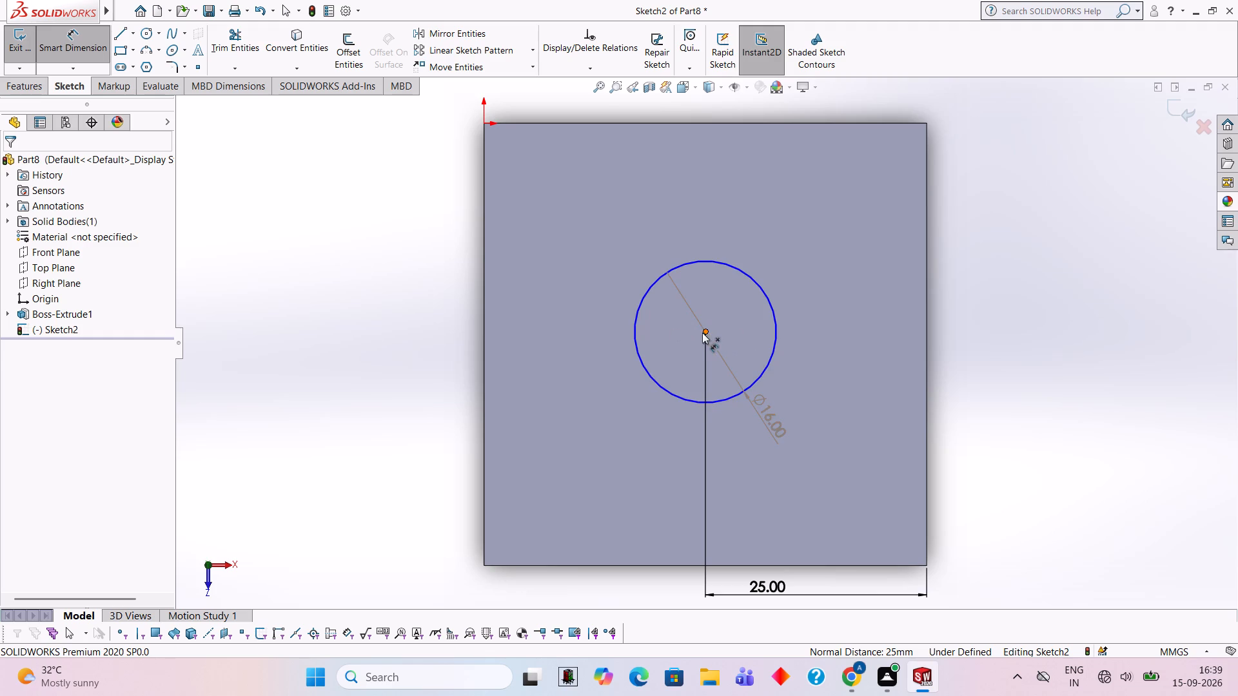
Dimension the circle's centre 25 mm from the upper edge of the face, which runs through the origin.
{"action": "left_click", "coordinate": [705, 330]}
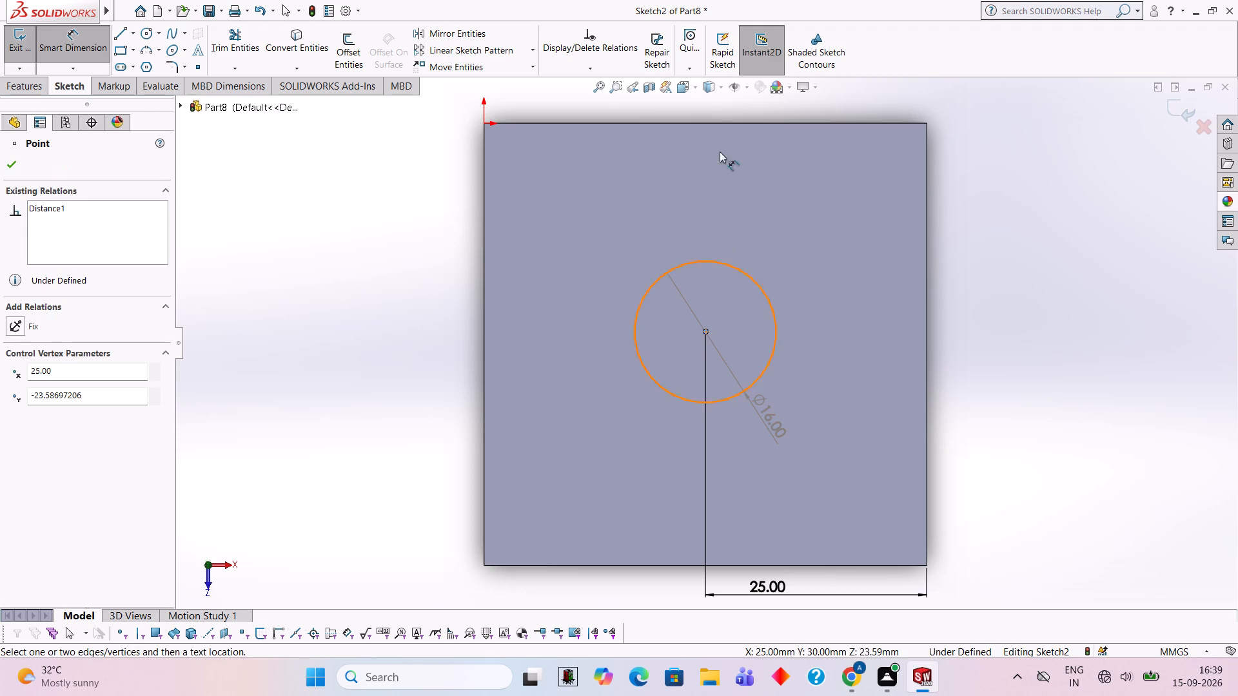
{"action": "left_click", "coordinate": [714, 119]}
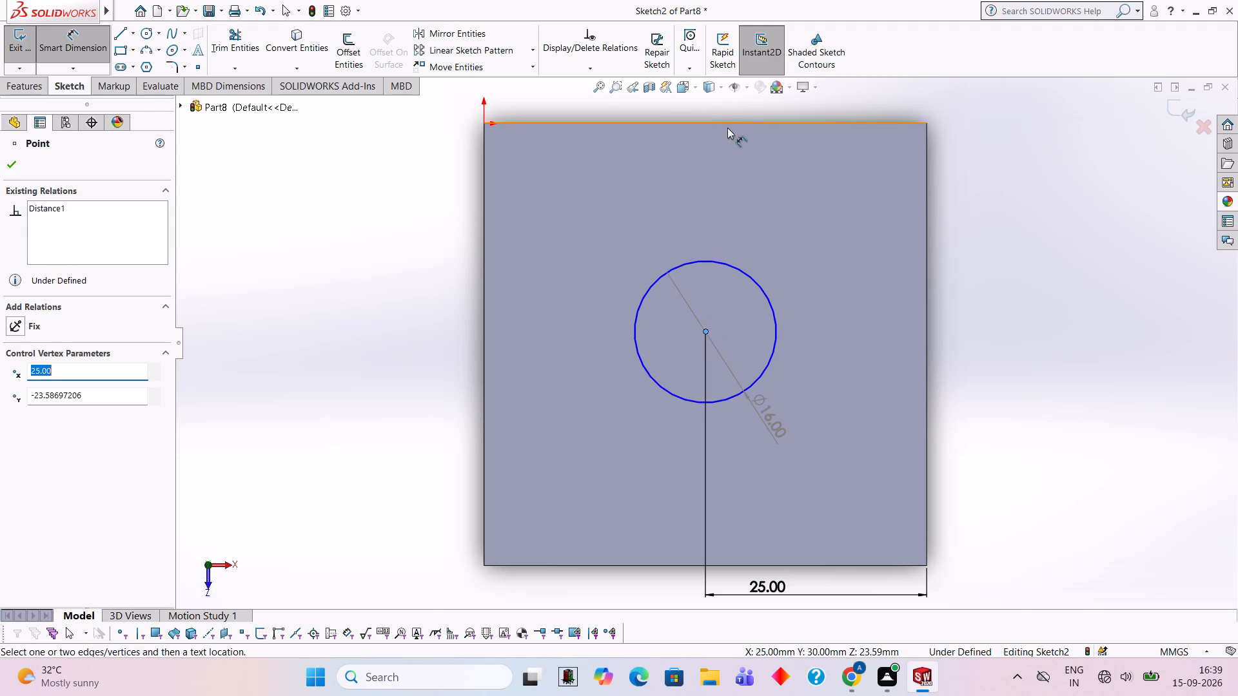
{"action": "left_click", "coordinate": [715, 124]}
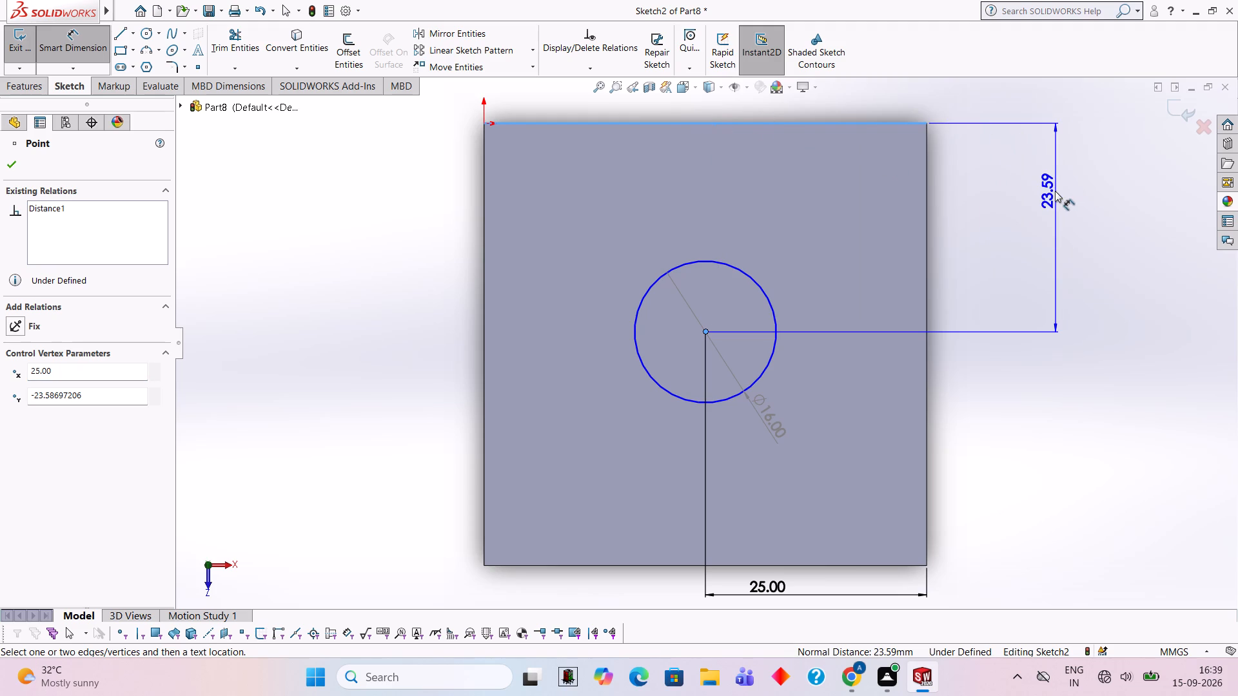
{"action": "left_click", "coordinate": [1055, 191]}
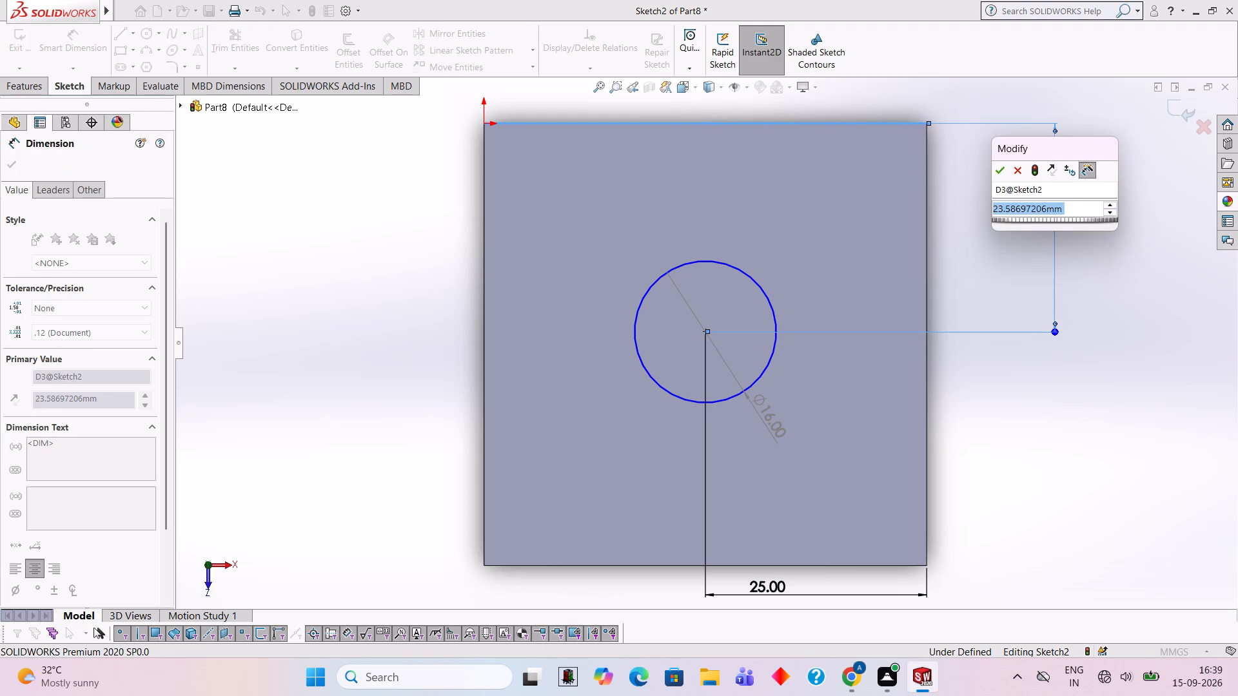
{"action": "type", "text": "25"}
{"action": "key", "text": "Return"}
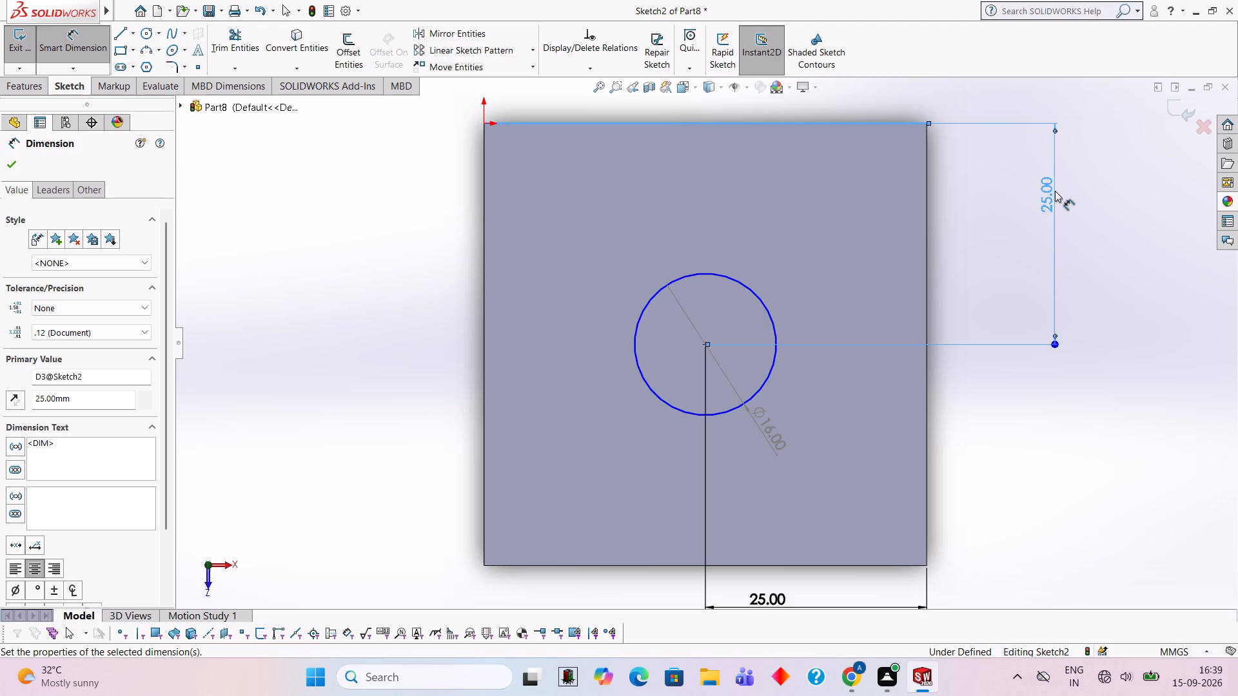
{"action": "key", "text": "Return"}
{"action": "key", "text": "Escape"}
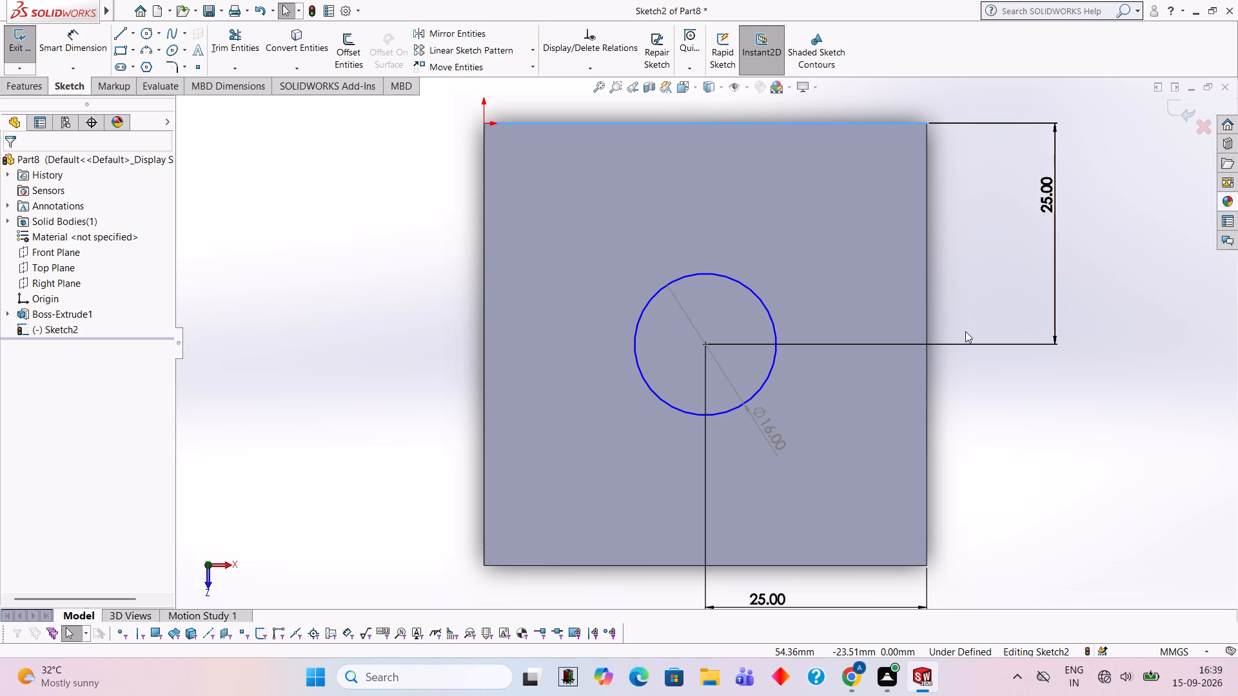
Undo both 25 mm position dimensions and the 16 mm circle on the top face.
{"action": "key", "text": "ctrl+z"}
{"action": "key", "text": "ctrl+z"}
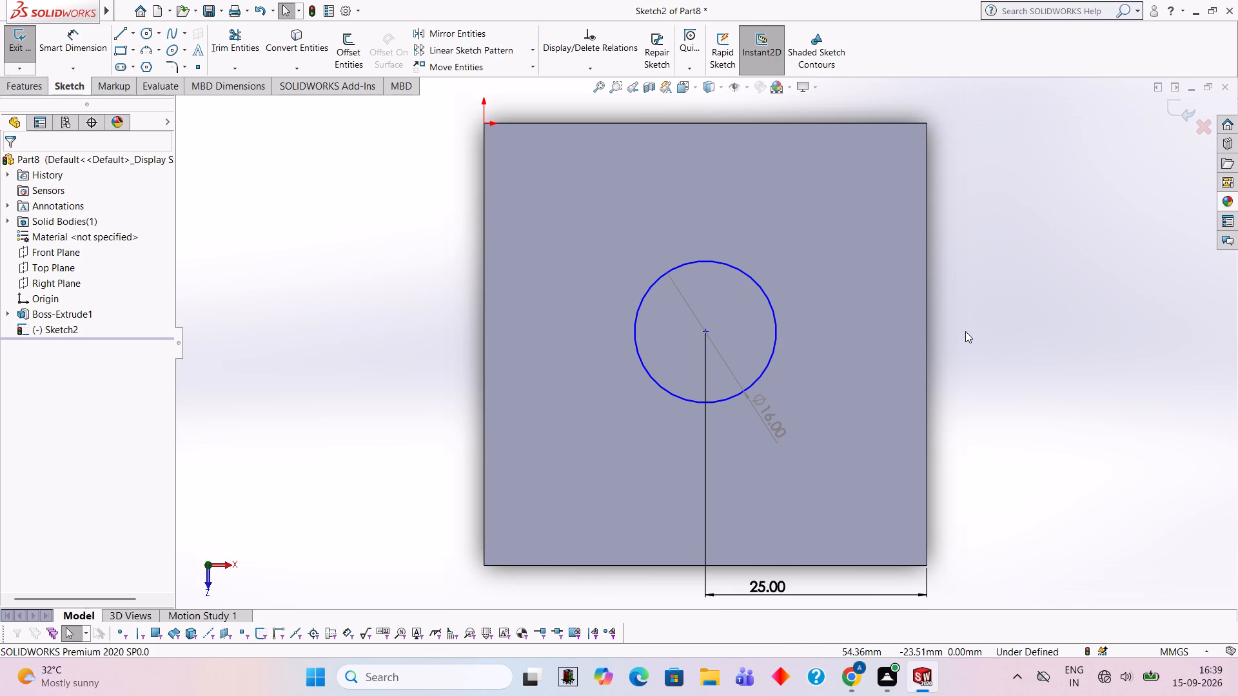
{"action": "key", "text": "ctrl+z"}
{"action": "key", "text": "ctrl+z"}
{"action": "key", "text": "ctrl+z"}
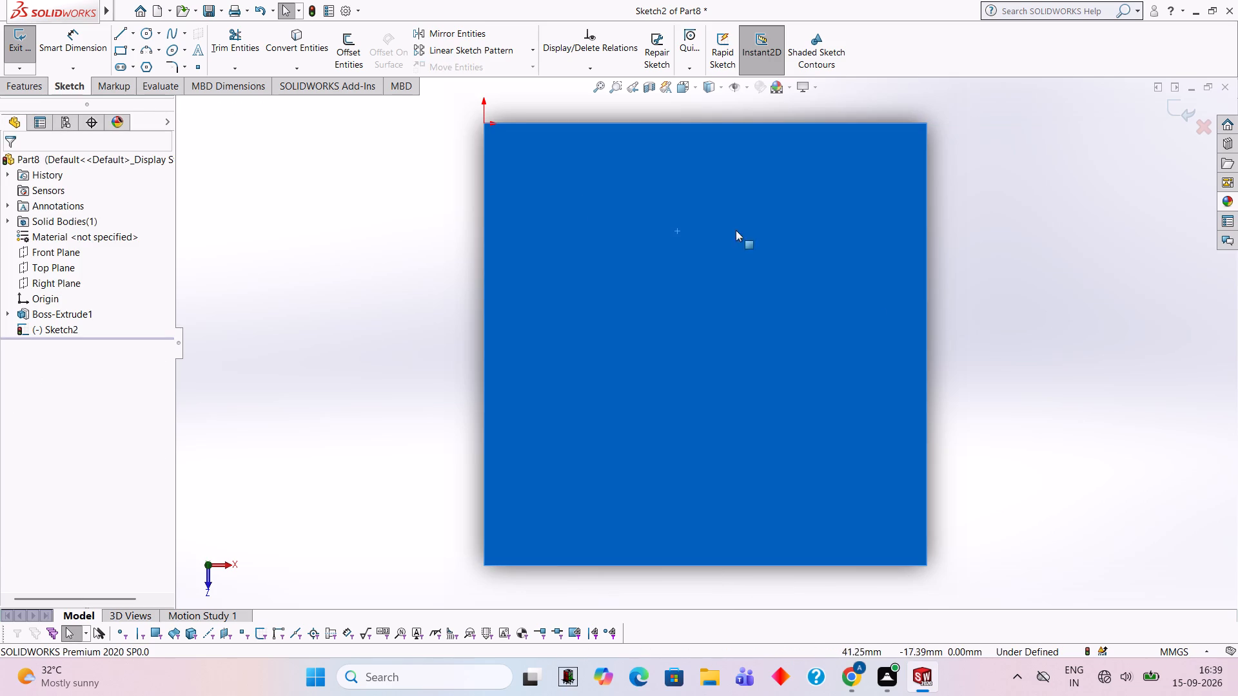
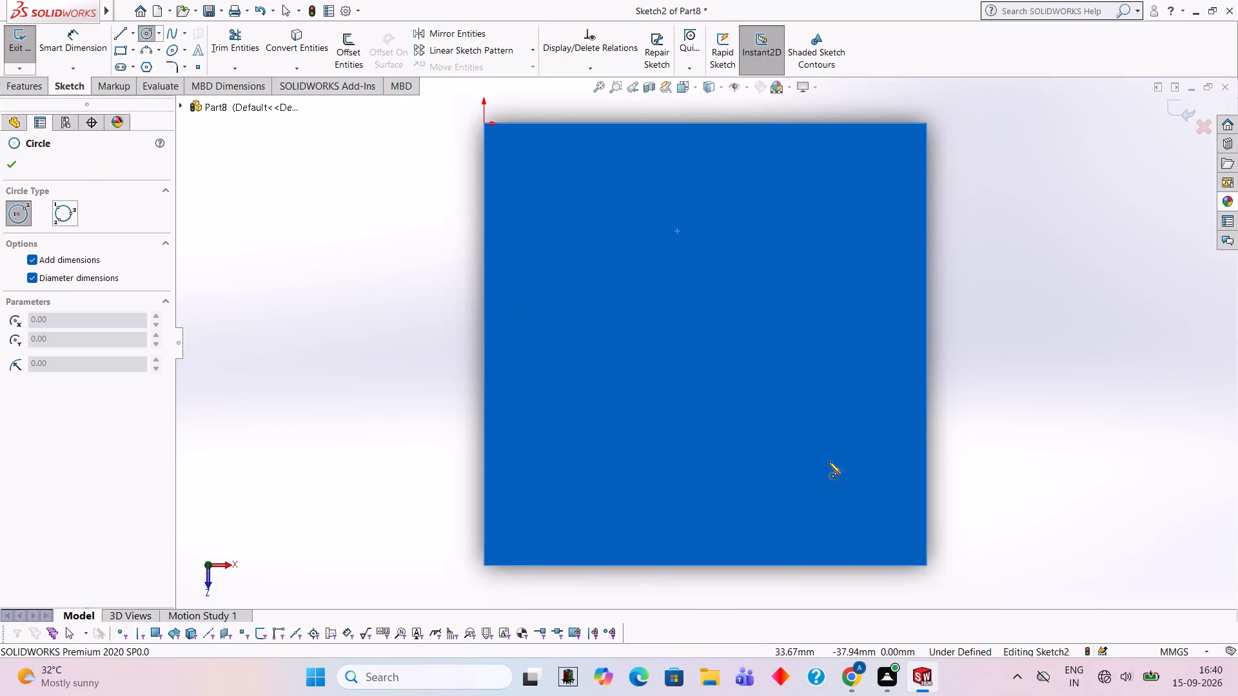
Sketch a 25 mm diameter circle near the middle of the bracket's top face.
{"action": "left_click", "coordinate": [694, 334]}
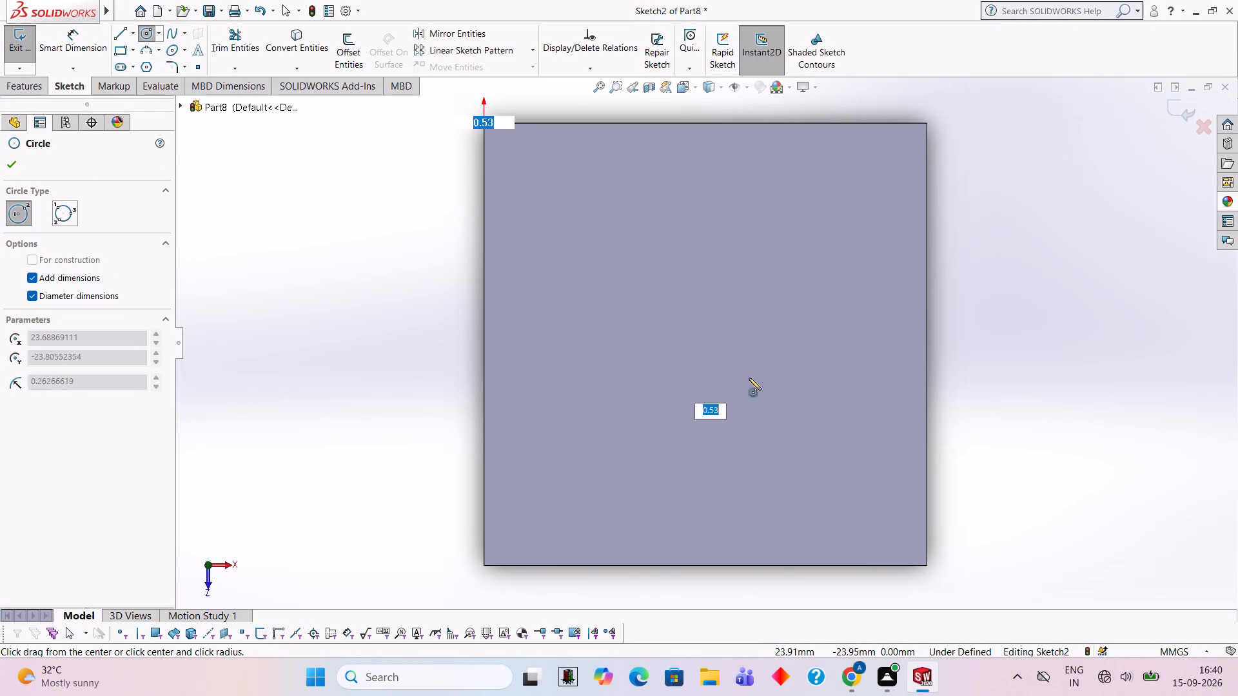
{"action": "key", "text": "2"}
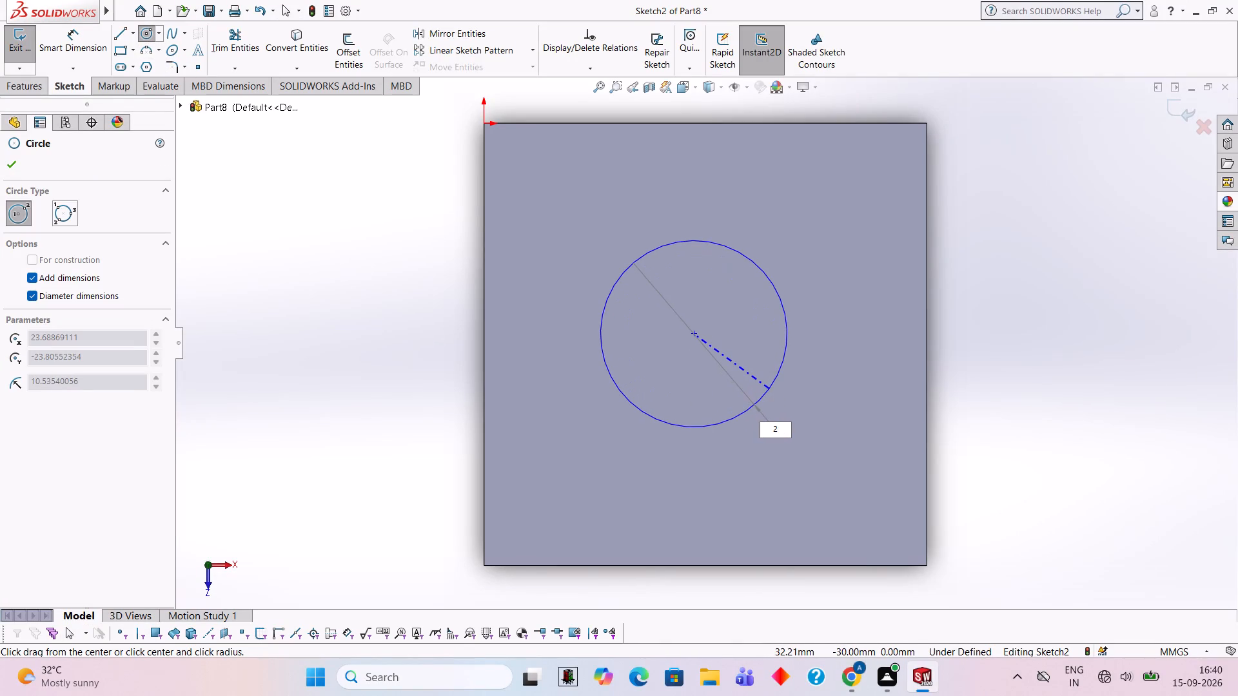
{"action": "key", "text": "5"}
{"action": "key", "text": "Return"}
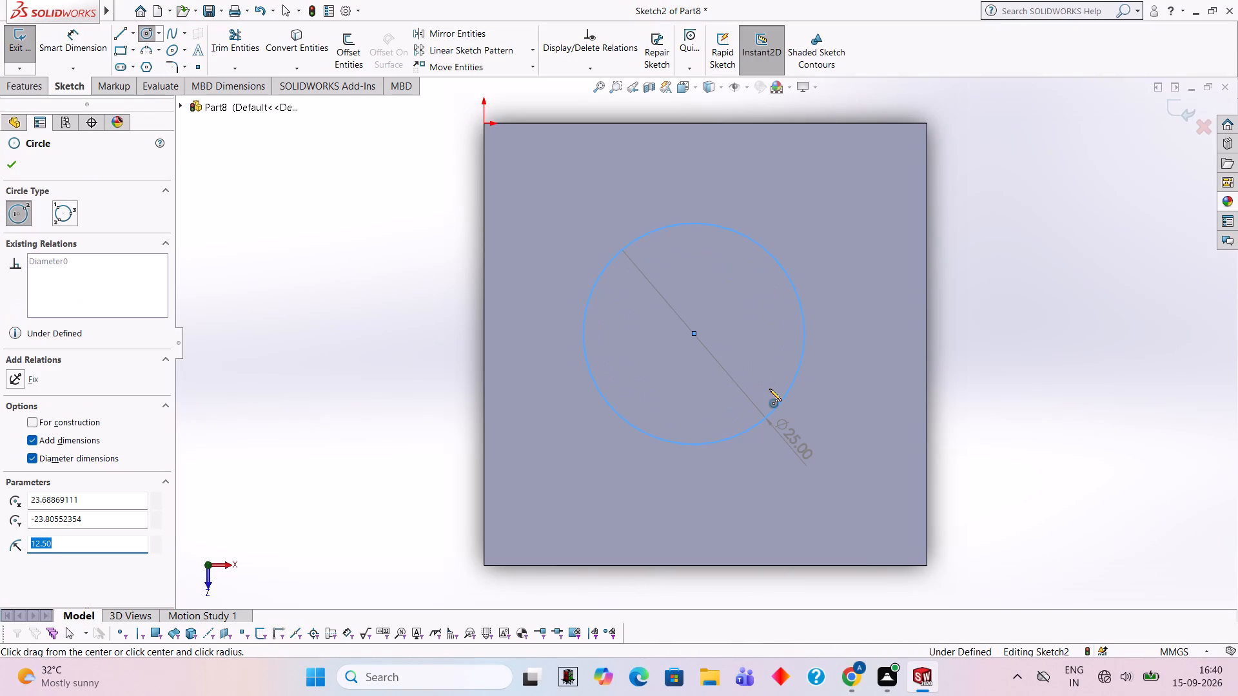
{"action": "key", "text": "Escape"}
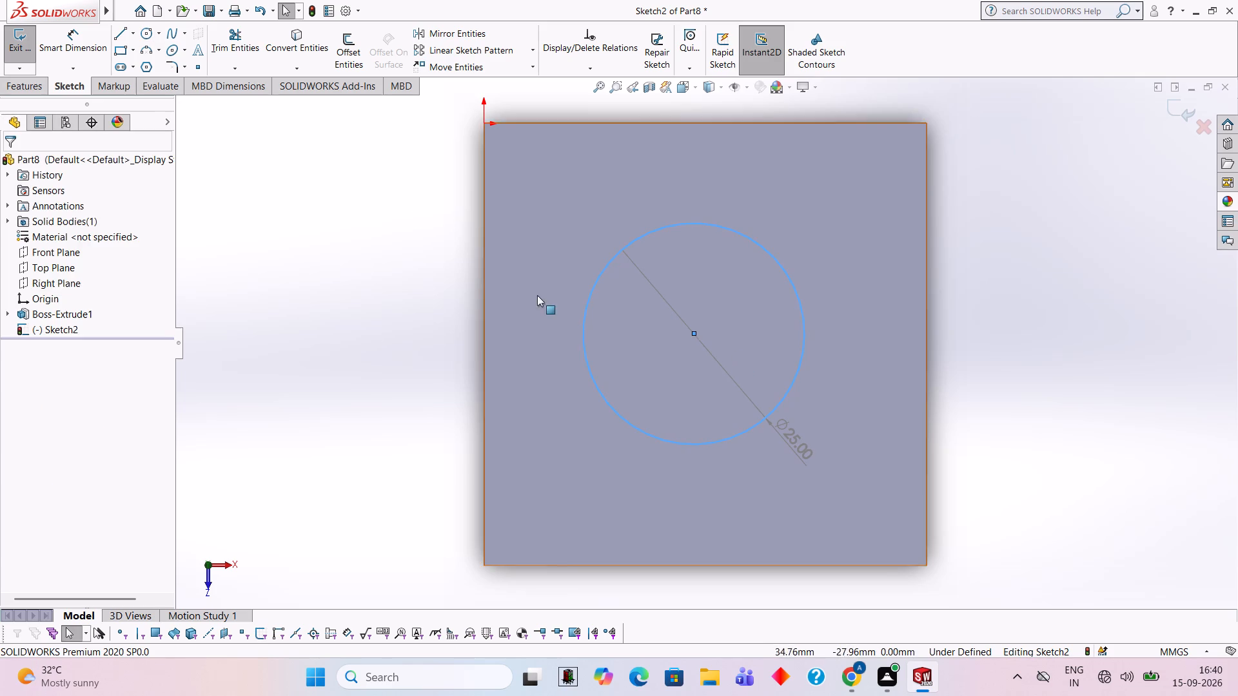
Dimension the circle's centre 25 mm from the right edge of the face.
{"action": "left_click", "coordinate": [74, 53]}
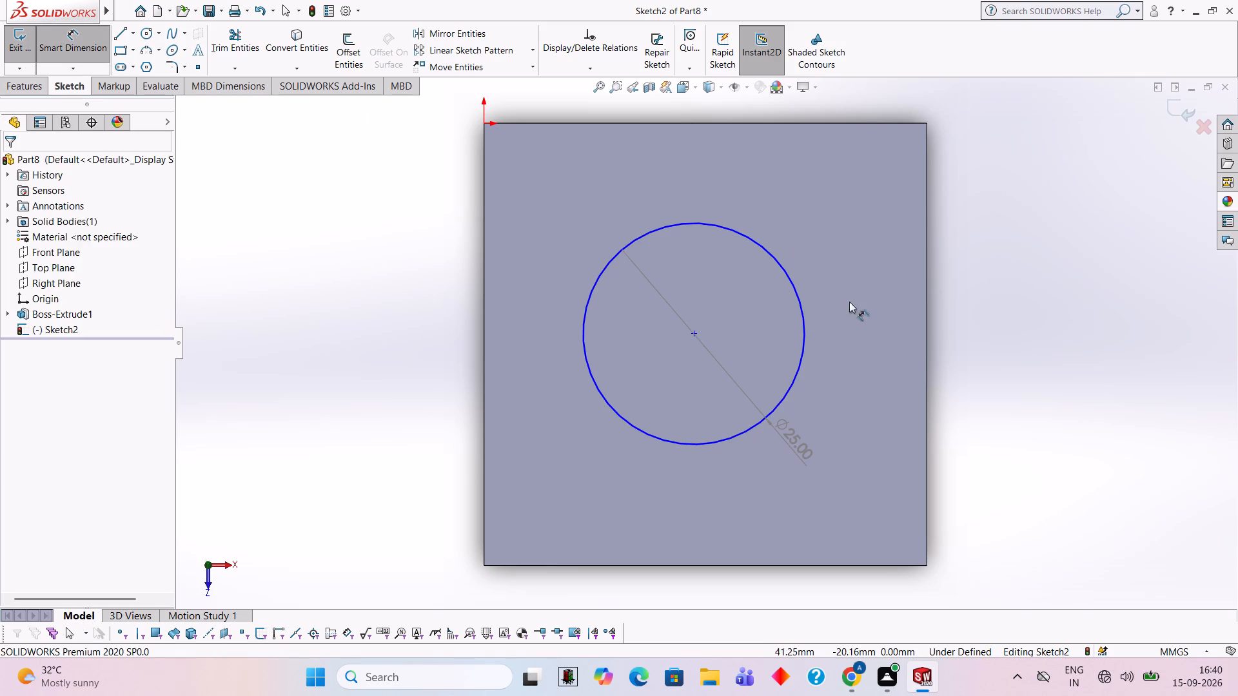
{"action": "left_click", "coordinate": [694, 334]}
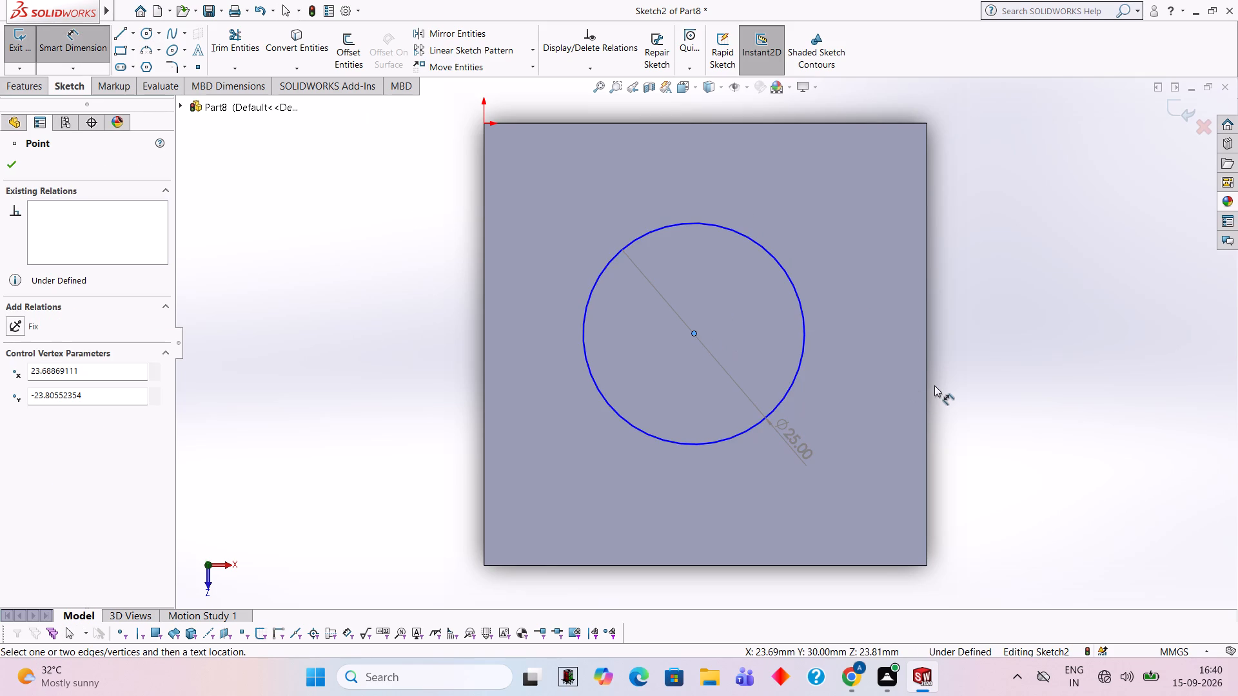
{"action": "left_click", "coordinate": [928, 385]}
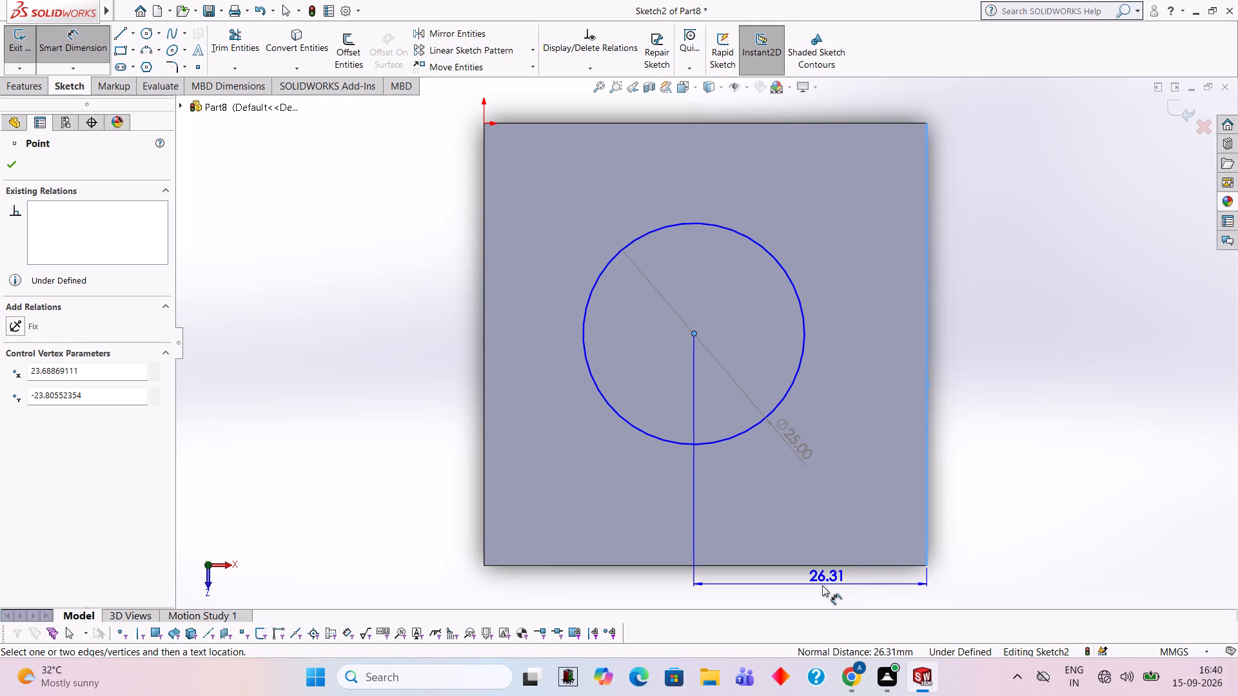
{"action": "left_click", "coordinate": [822, 586]}
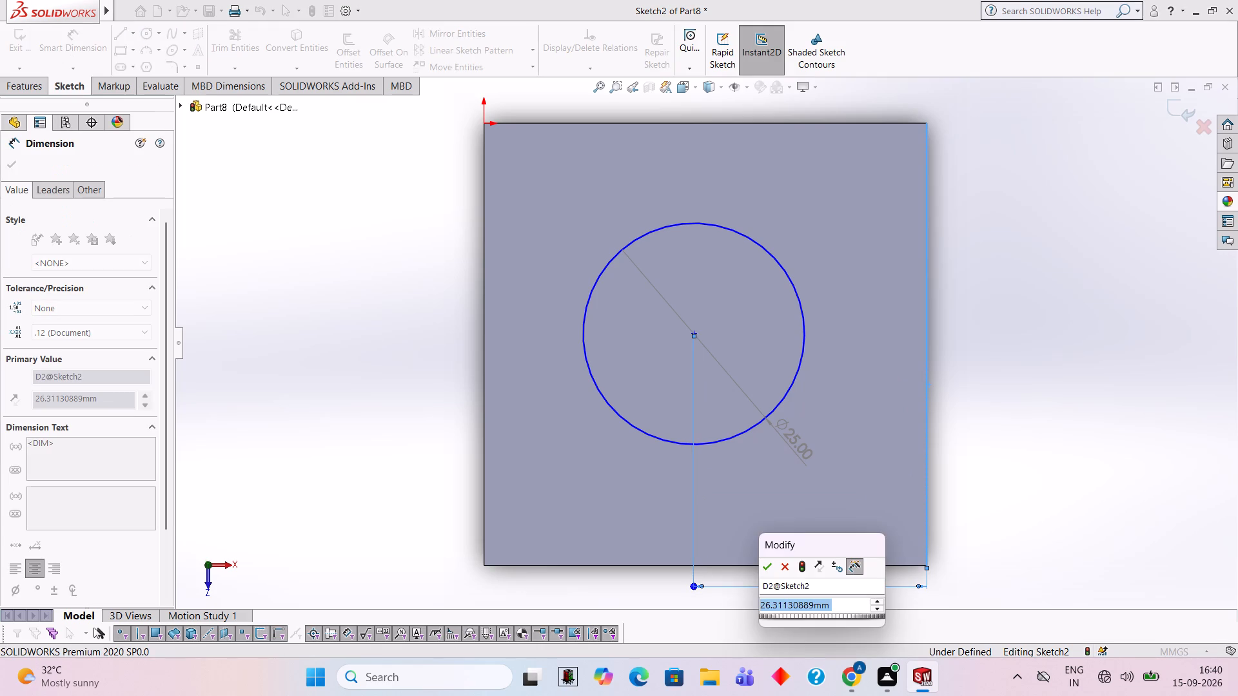
{"action": "type", "text": "25"}
{"action": "key", "text": "Return"}
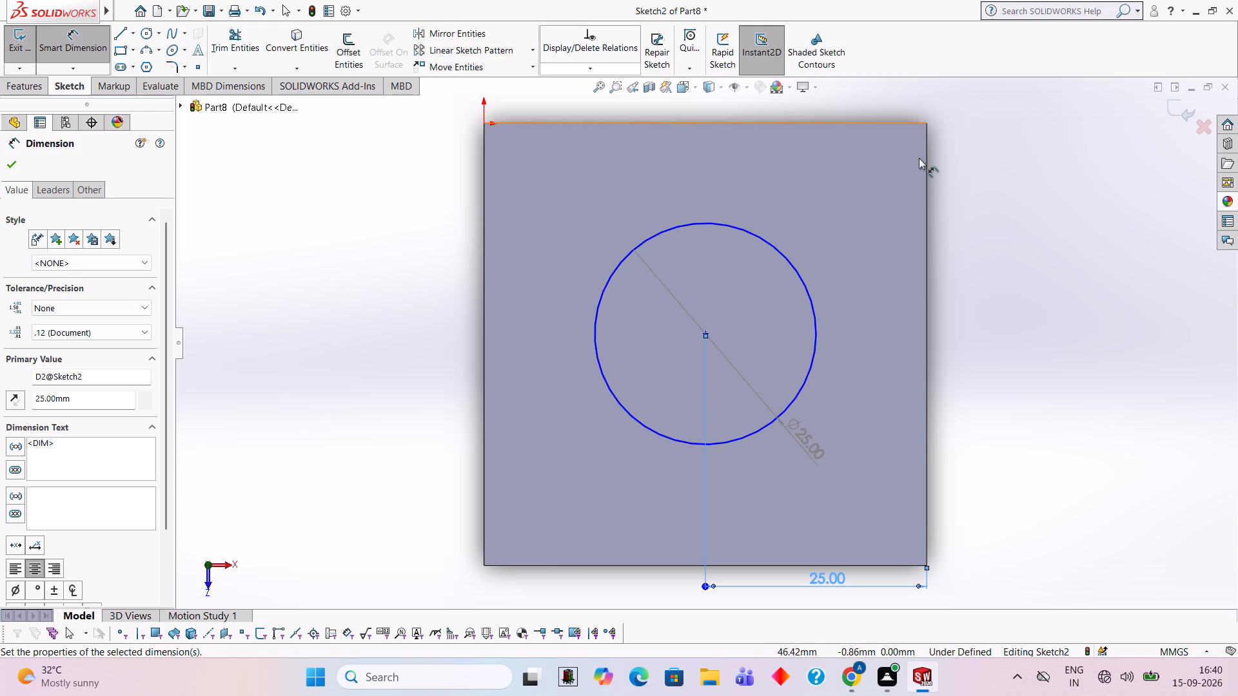
Dimension the circle's centre 25 mm from the upper edge of the face, which runs through the origin.
{"action": "left_click", "coordinate": [705, 331]}
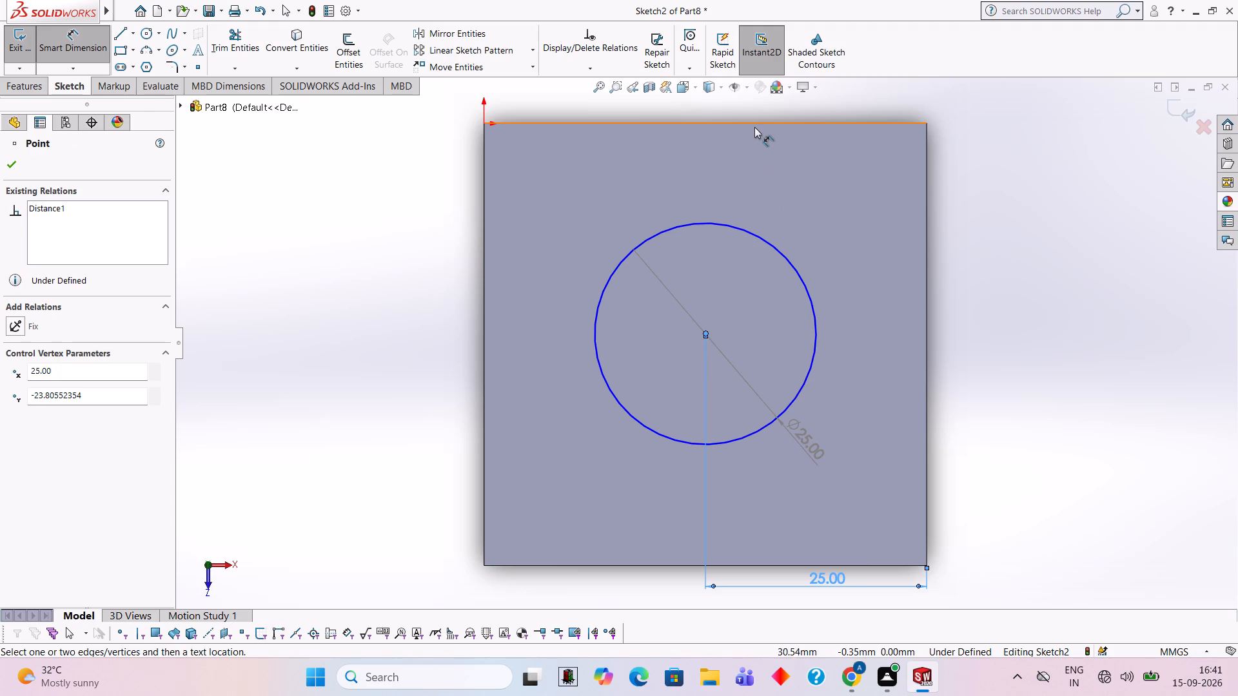
{"action": "left_click", "coordinate": [756, 125]}
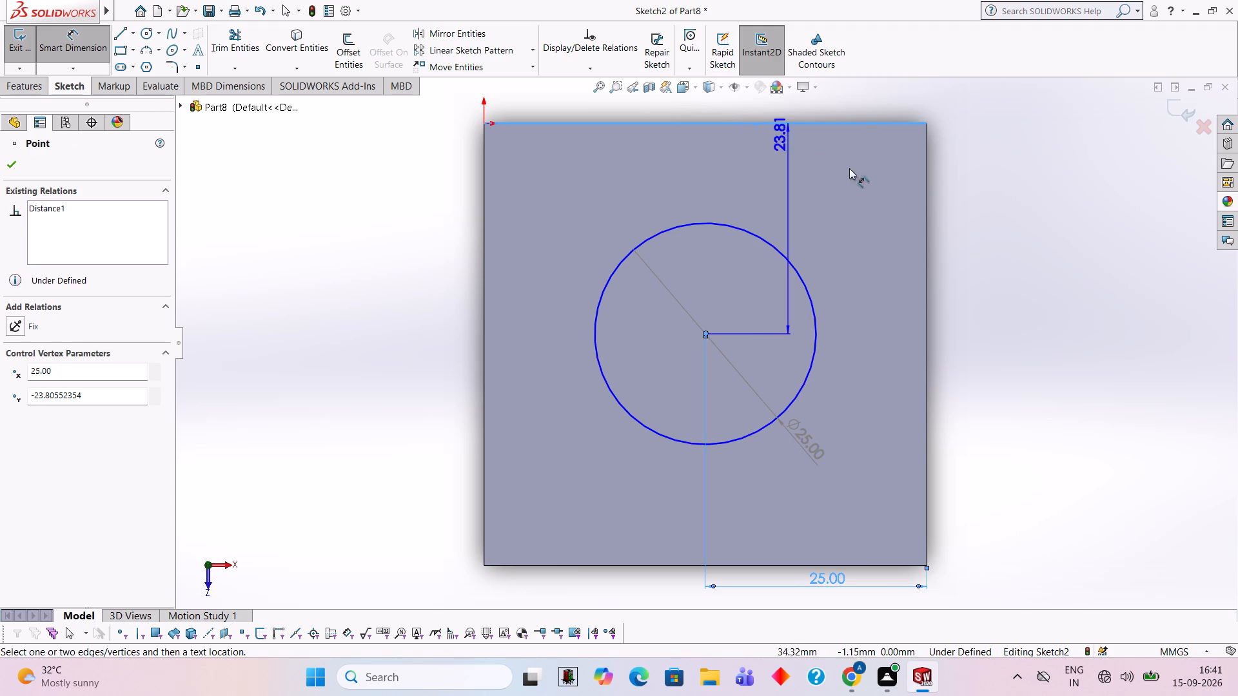
{"action": "left_click", "coordinate": [1048, 205]}
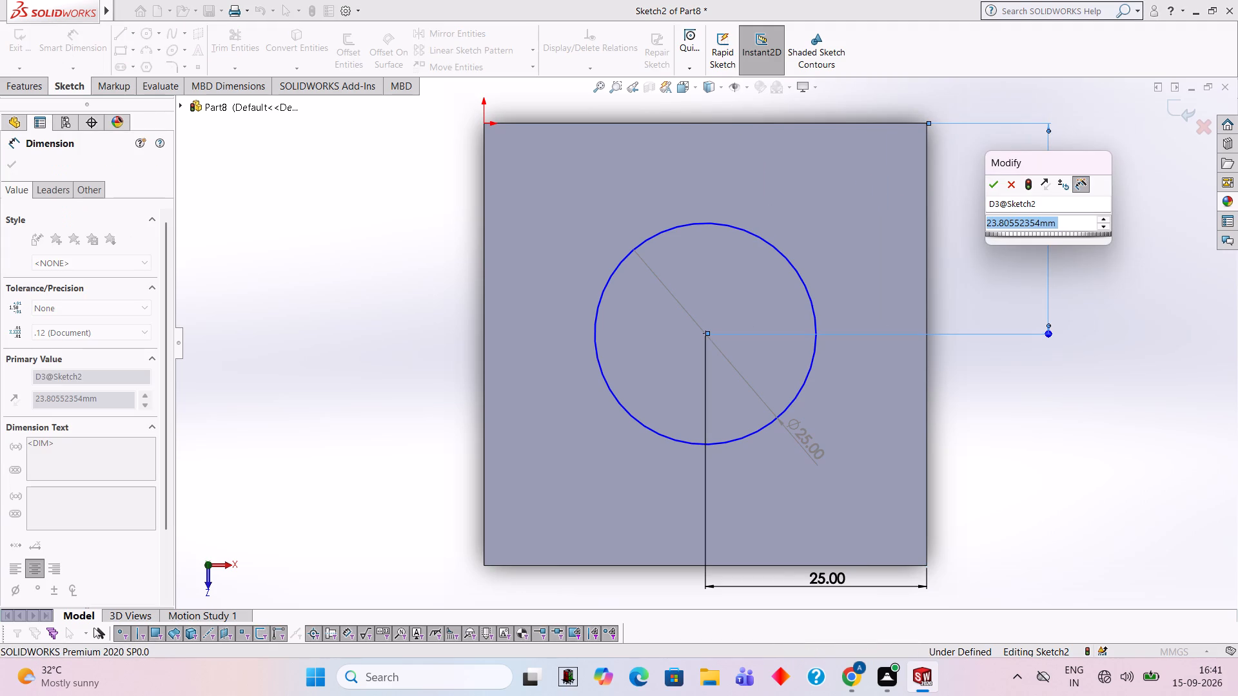
{"action": "type", "text": "25"}
{"action": "key", "text": "Return"}
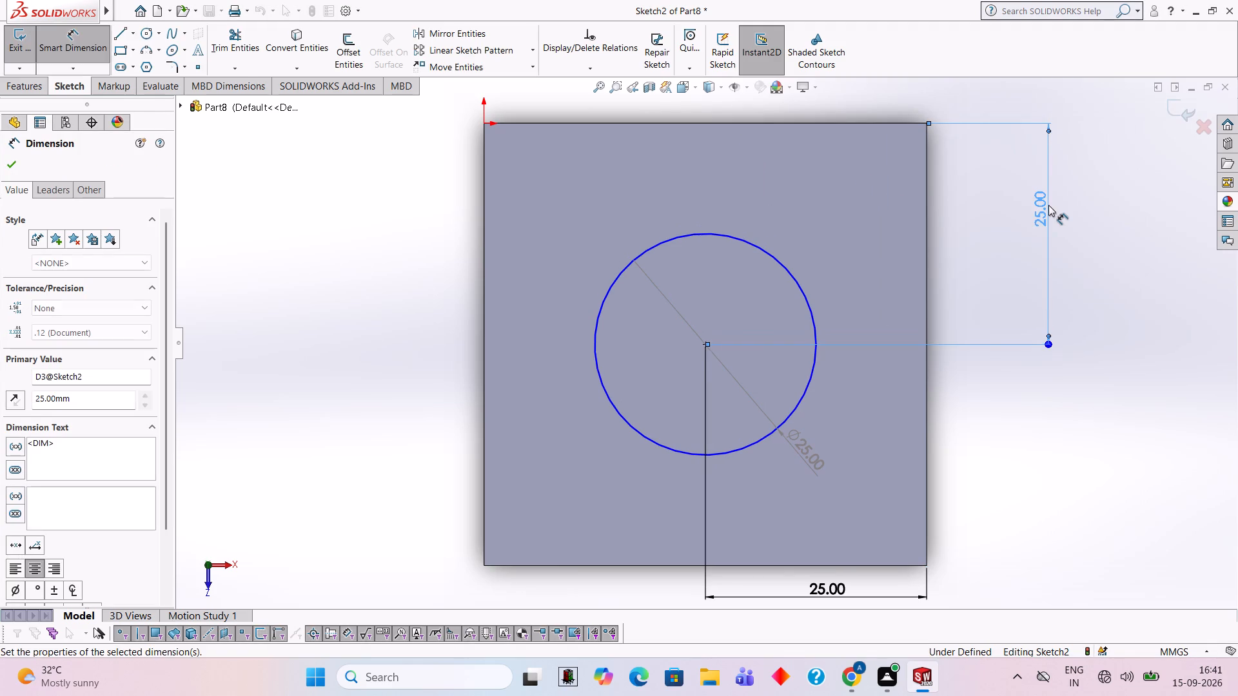
{"action": "key", "text": "Escape"}
{"action": "key", "text": "Escape"}
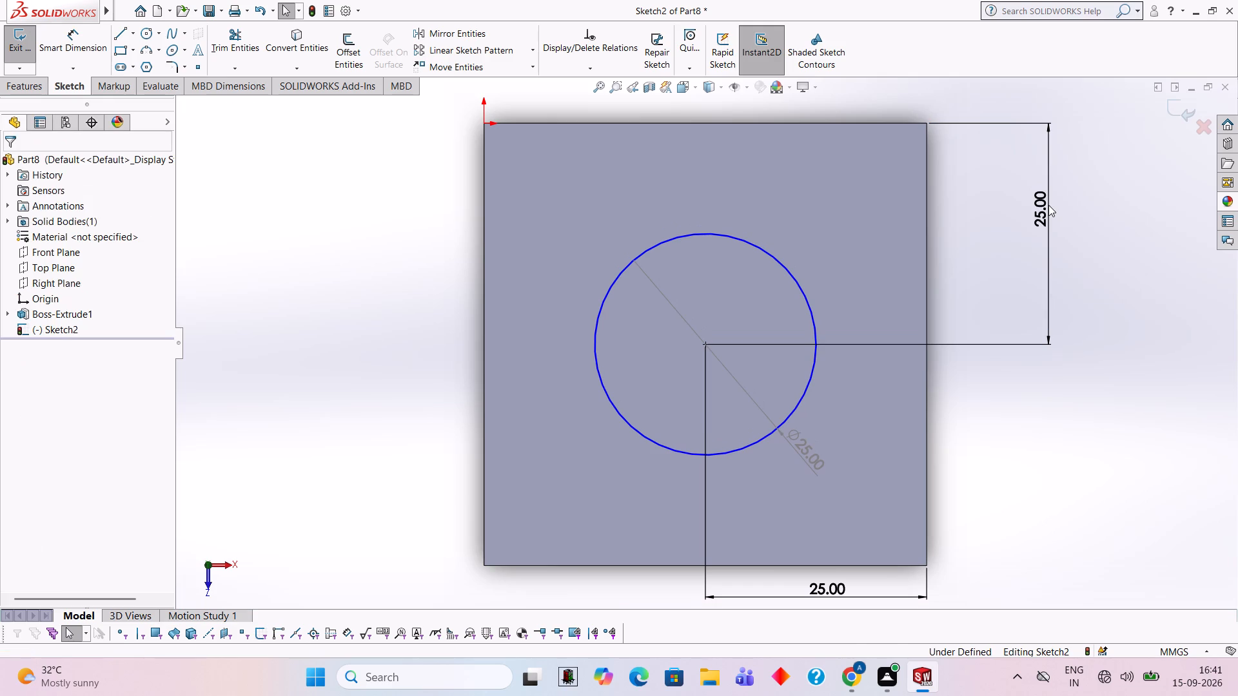
{"action": "key", "text": "Escape"}
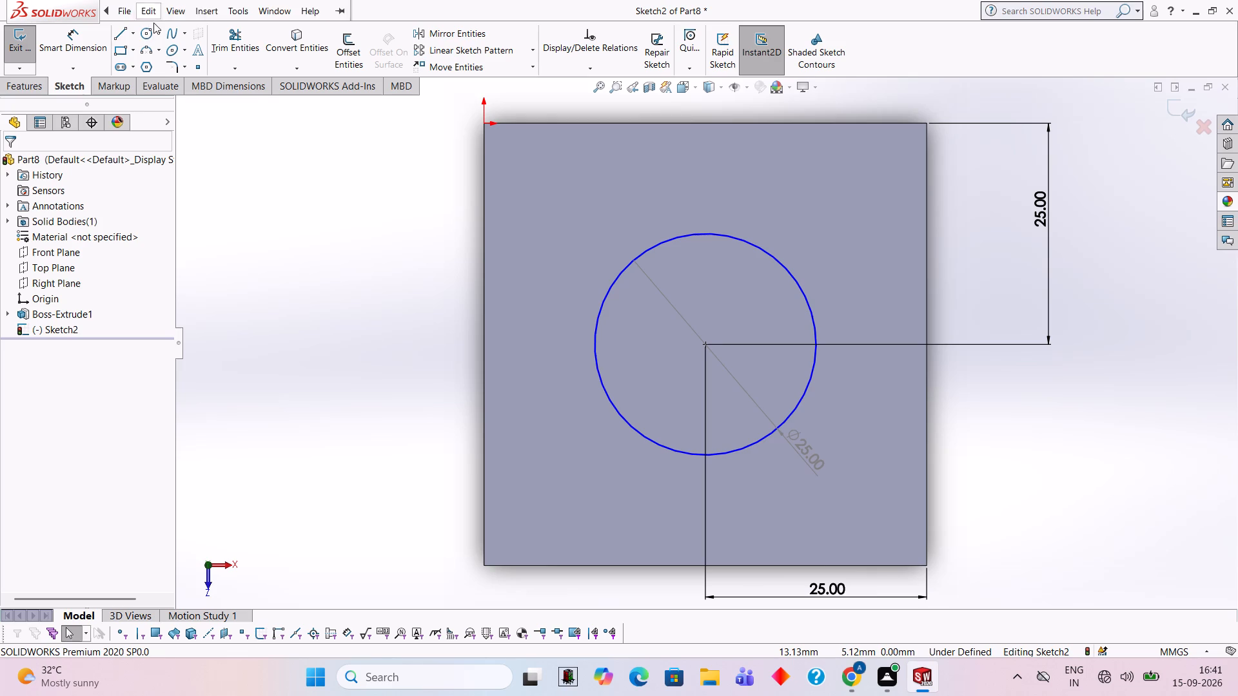
Extrude the 25 mm circle as a blind boss 19 mm deep, merged with the bracket.
{"action": "left_click", "coordinate": [26, 87]}
{"action": "left_click", "coordinate": [26, 41]}
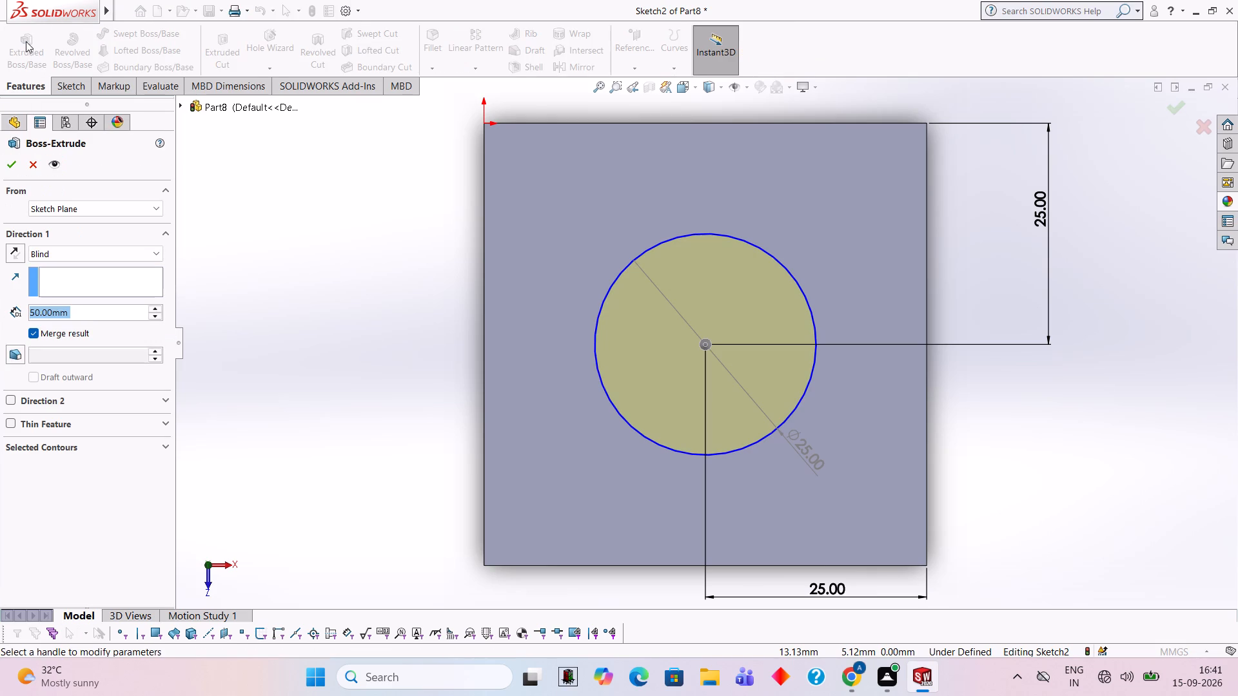
{"action": "type", "text": "19"}
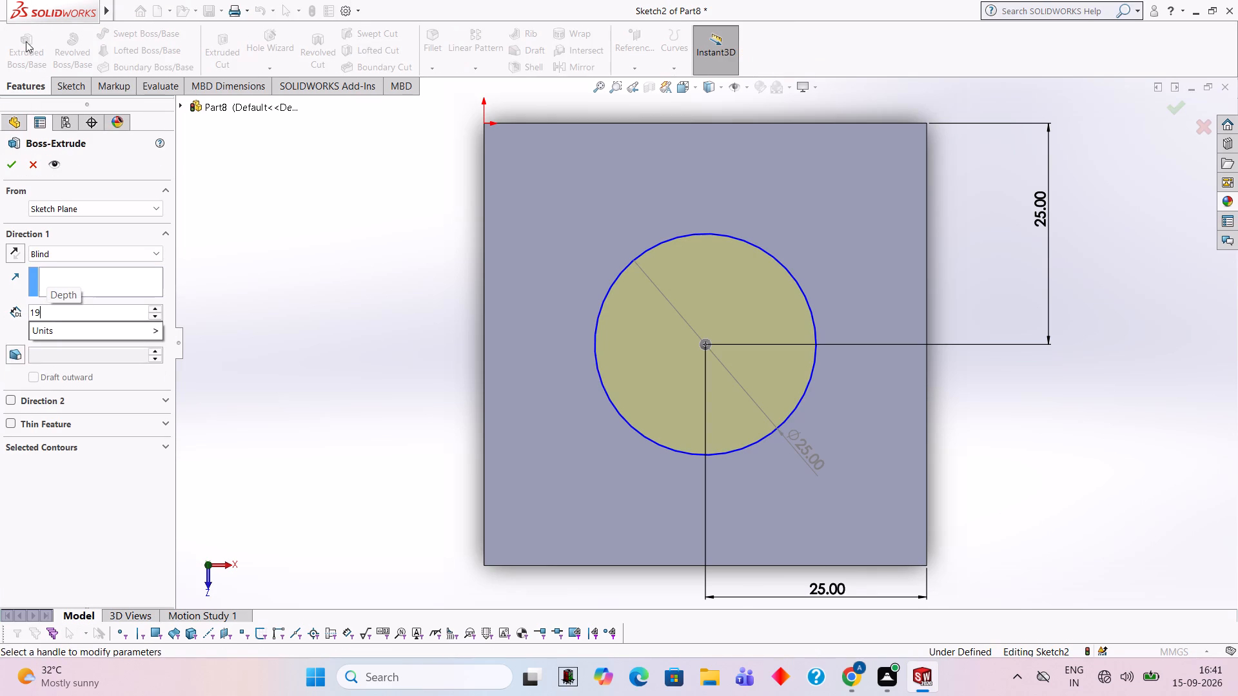
{"action": "key", "text": "Return"}
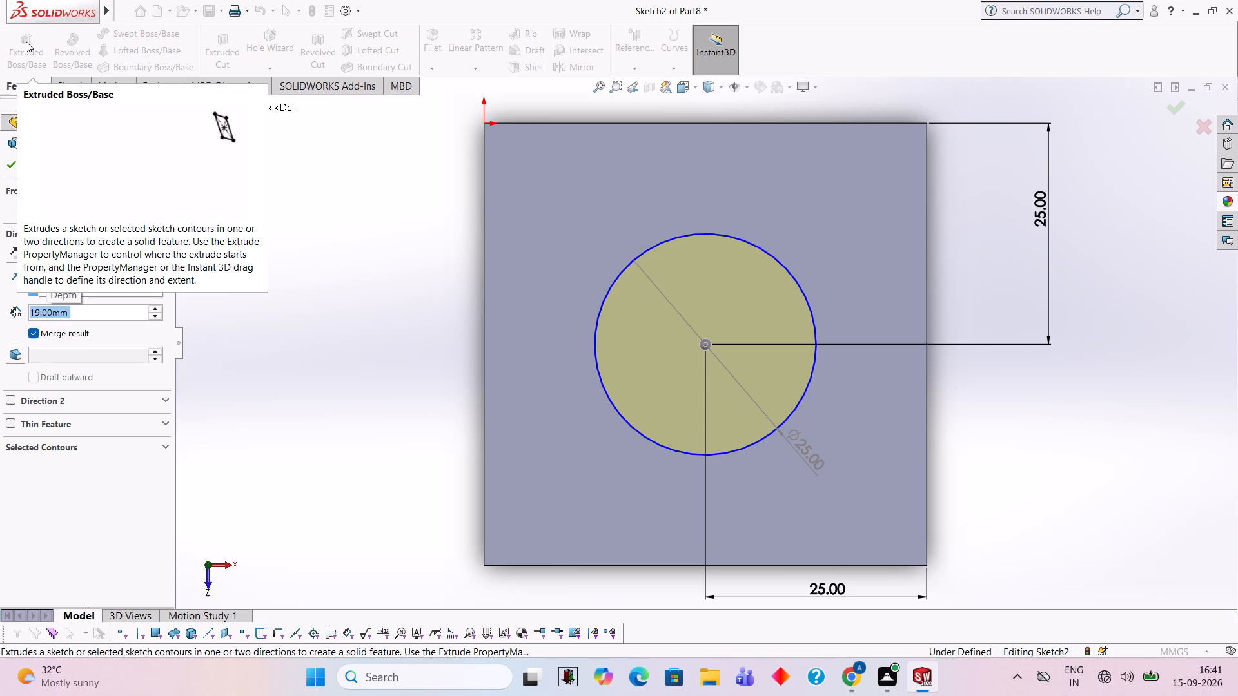
{"action": "left_click", "coordinate": [15, 163]}
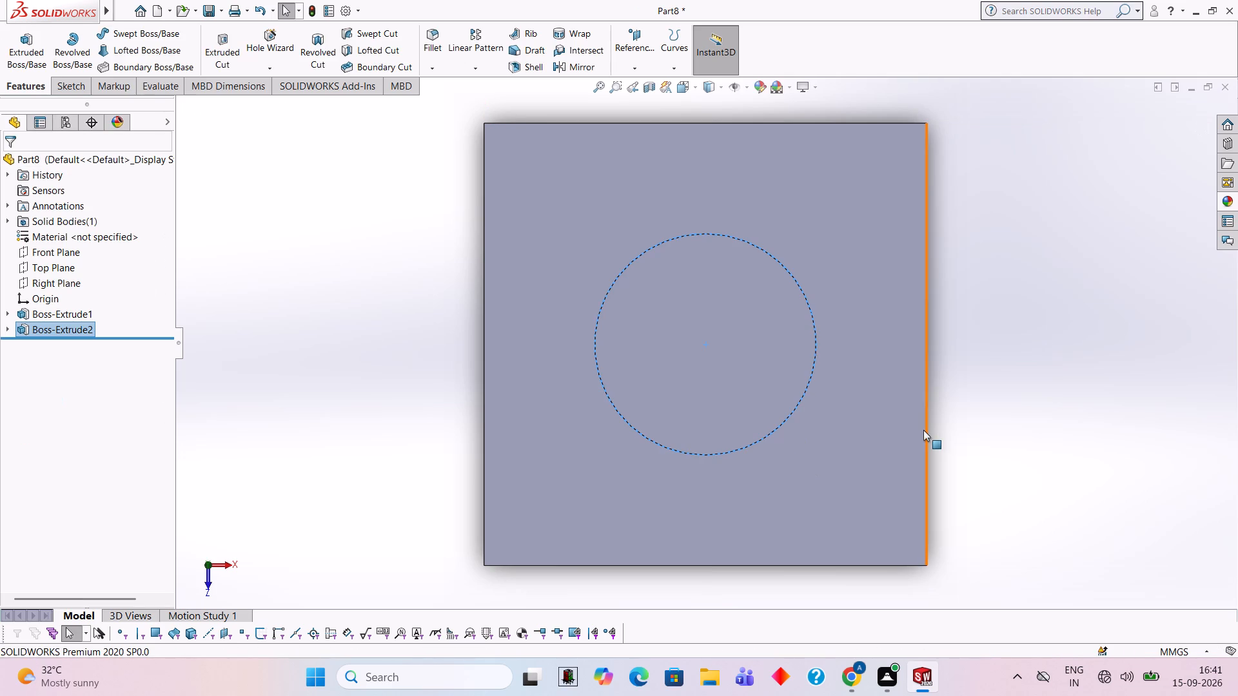
Examine the cylindrical boss on the bracket from the side and from above.
{"action": "right_click", "coordinate": [964, 296]}
{"action": "left_click", "coordinate": [996, 323]}
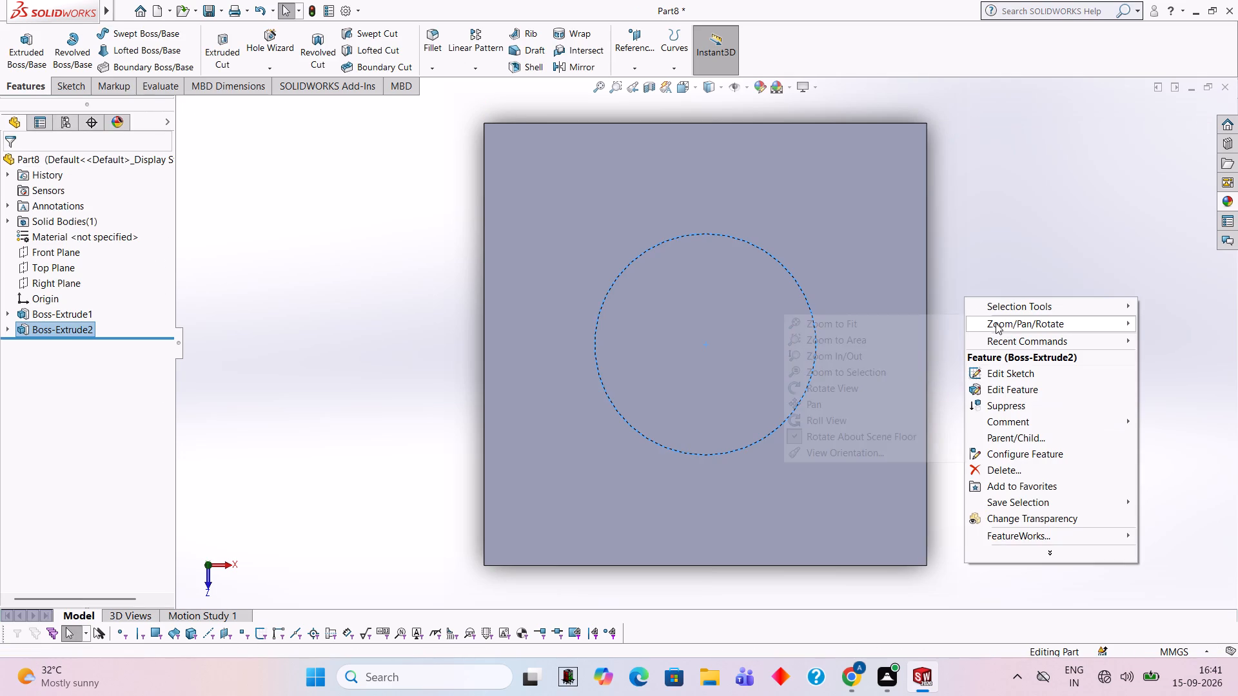
{"action": "left_click", "coordinate": [843, 396]}
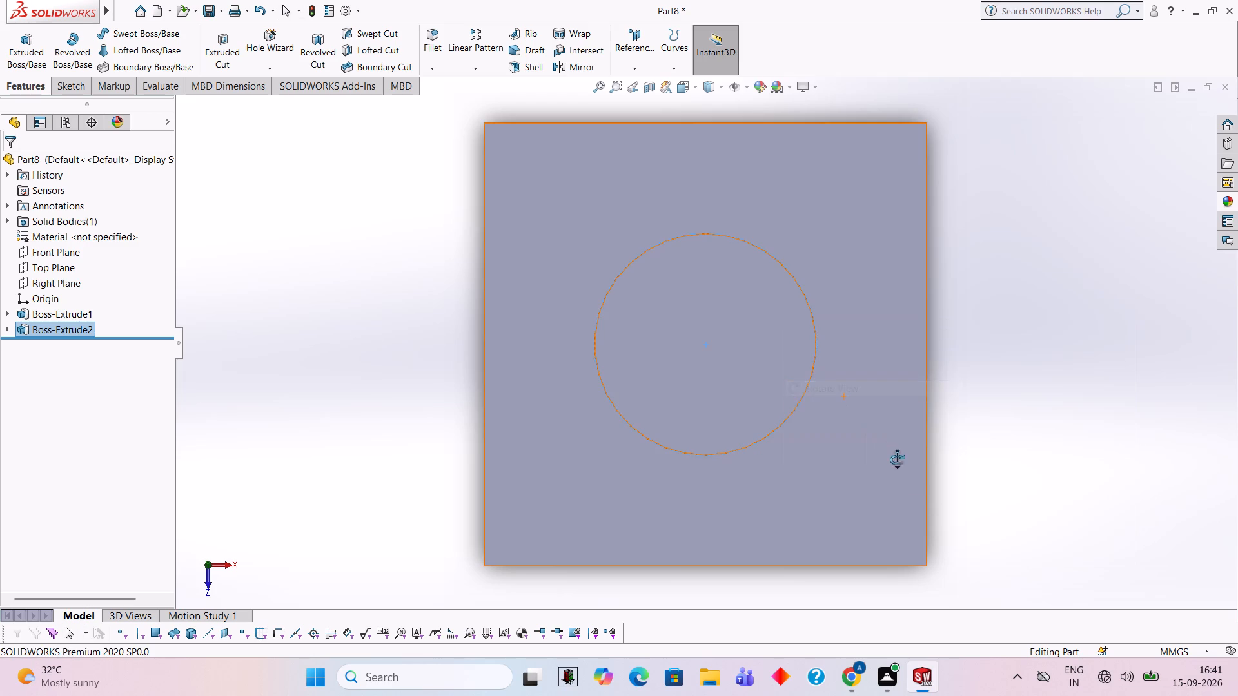
{"action": "left_click_drag", "start_coordinate": [912, 494], "coordinate": [892, 202]}
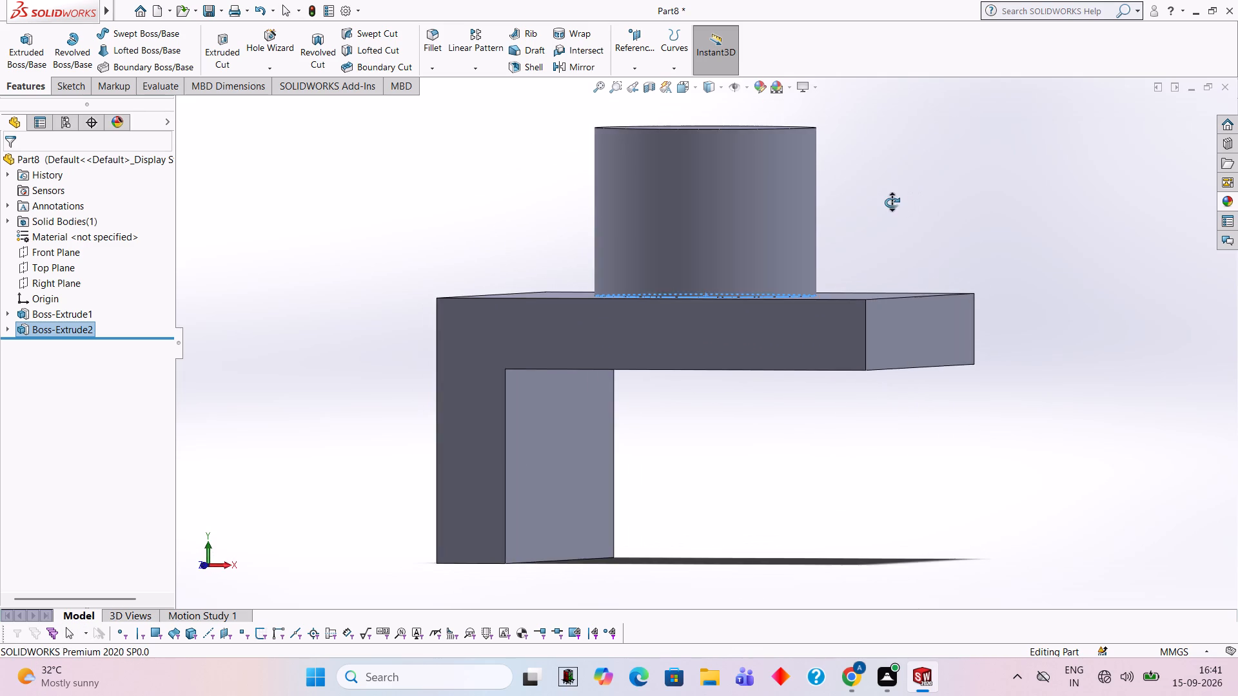
{"action": "left_click_drag", "start_coordinate": [892, 202], "coordinate": [901, 476]}
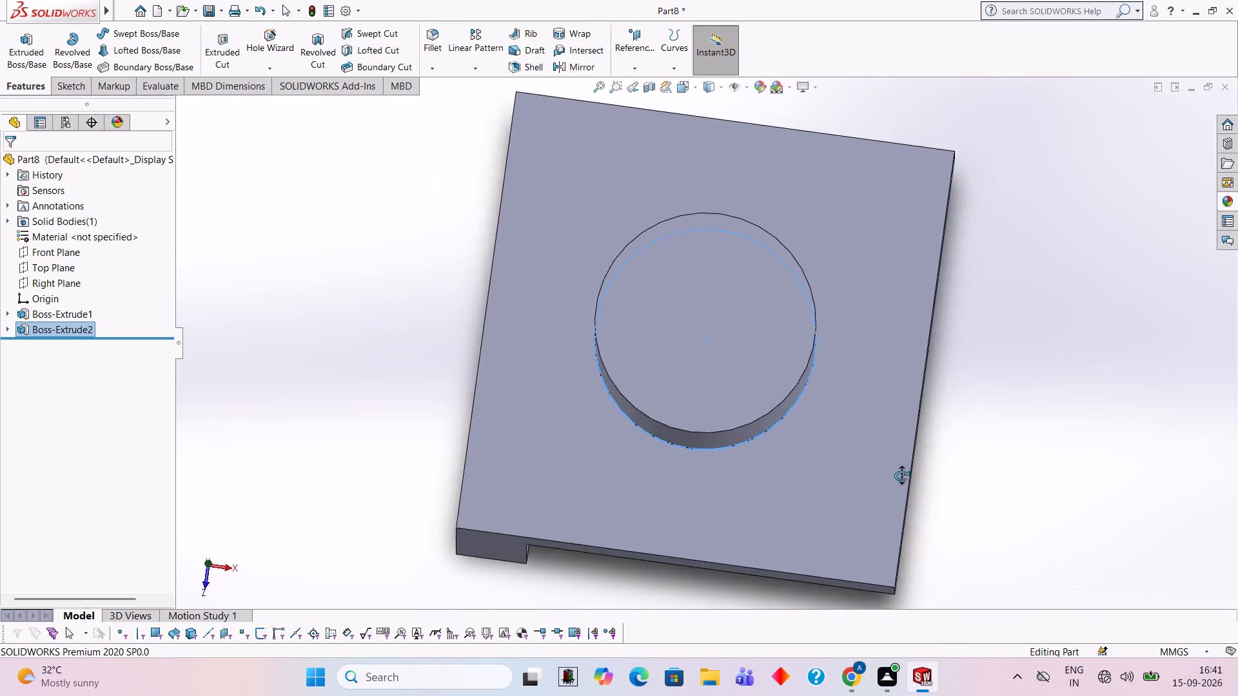
{"action": "left_click_drag", "start_coordinate": [901, 476], "coordinate": [918, 482]}
{"action": "left_click", "coordinate": [752, 349]}
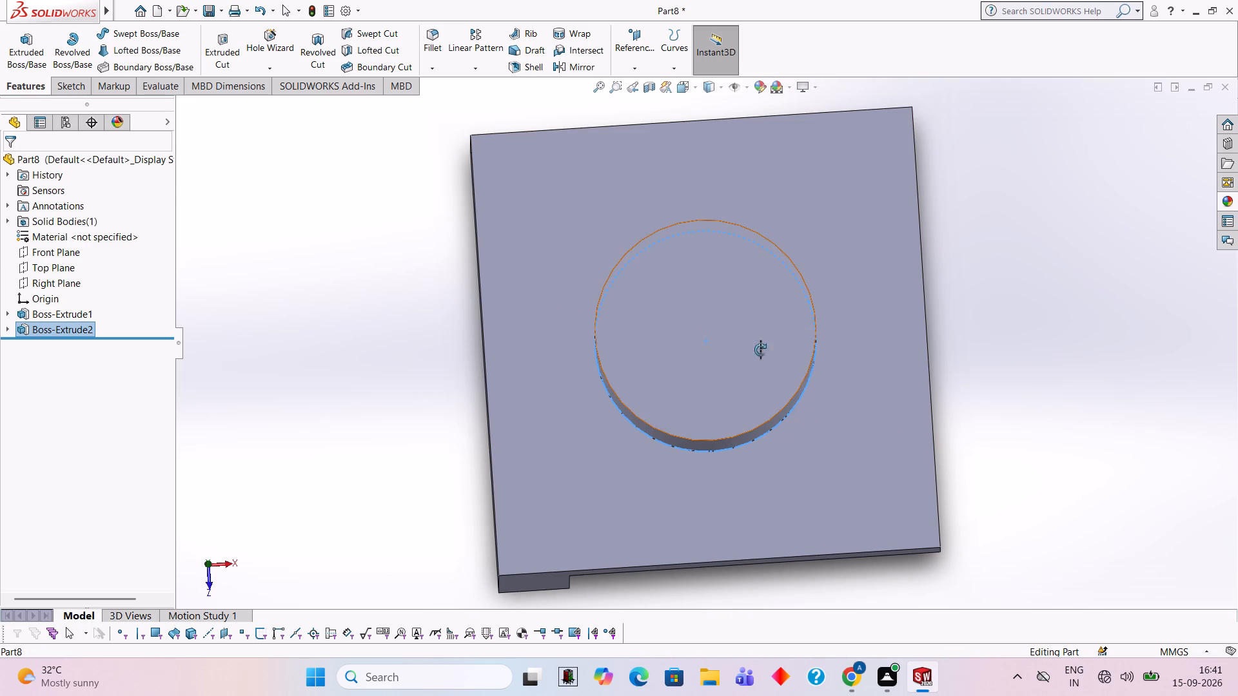
{"action": "key", "text": "Escape"}
{"action": "key", "text": "Escape"}
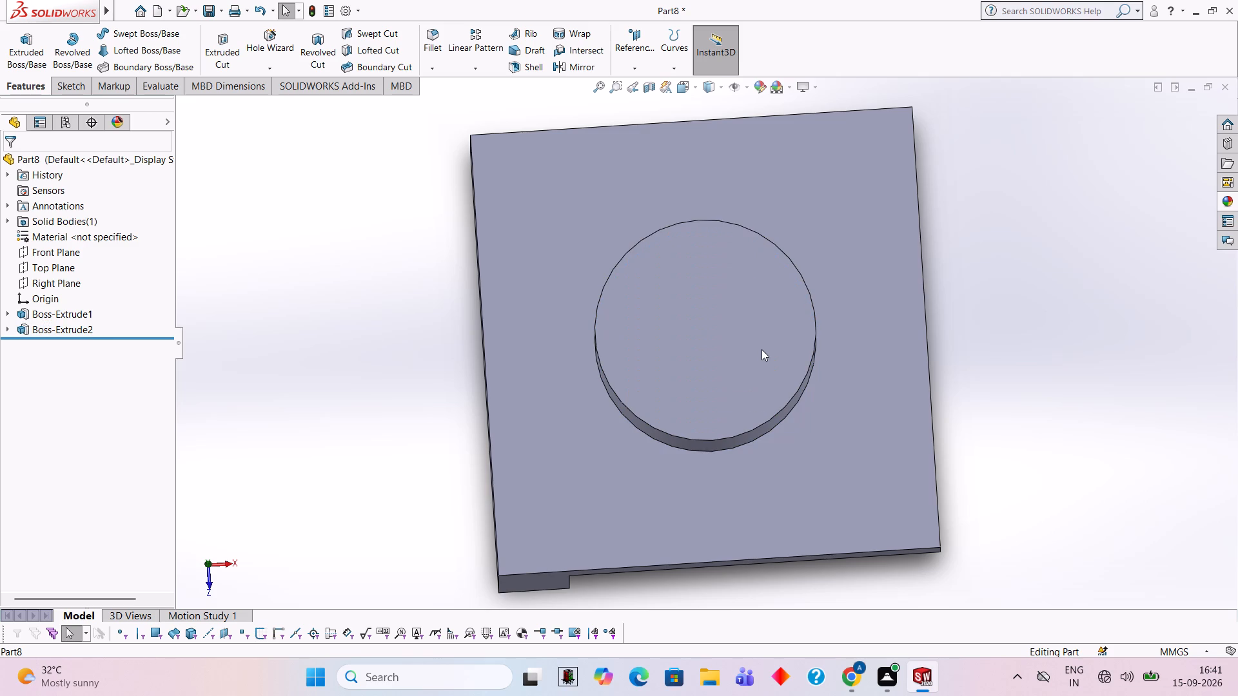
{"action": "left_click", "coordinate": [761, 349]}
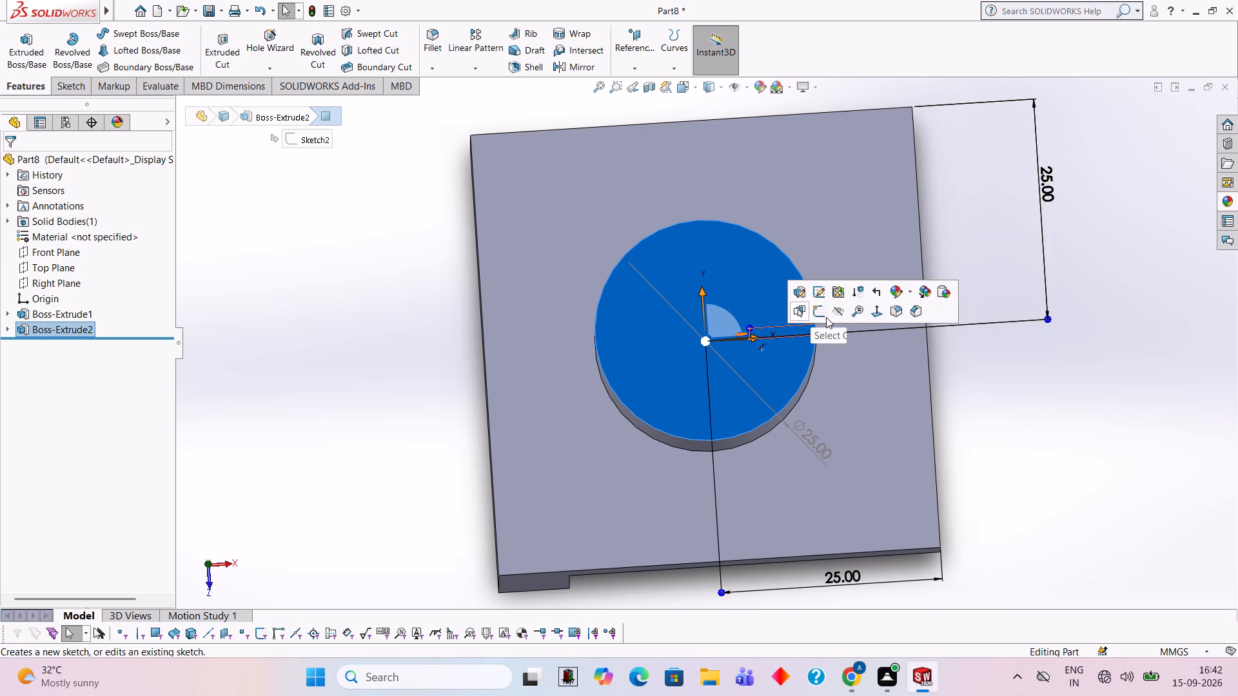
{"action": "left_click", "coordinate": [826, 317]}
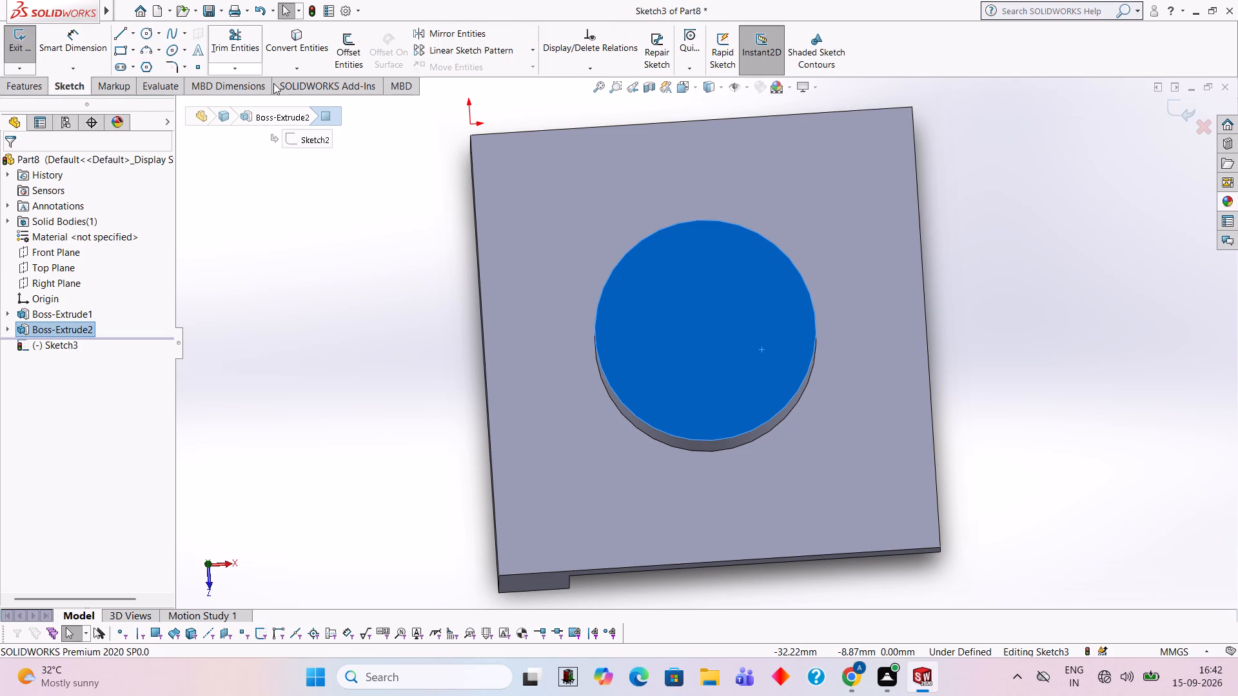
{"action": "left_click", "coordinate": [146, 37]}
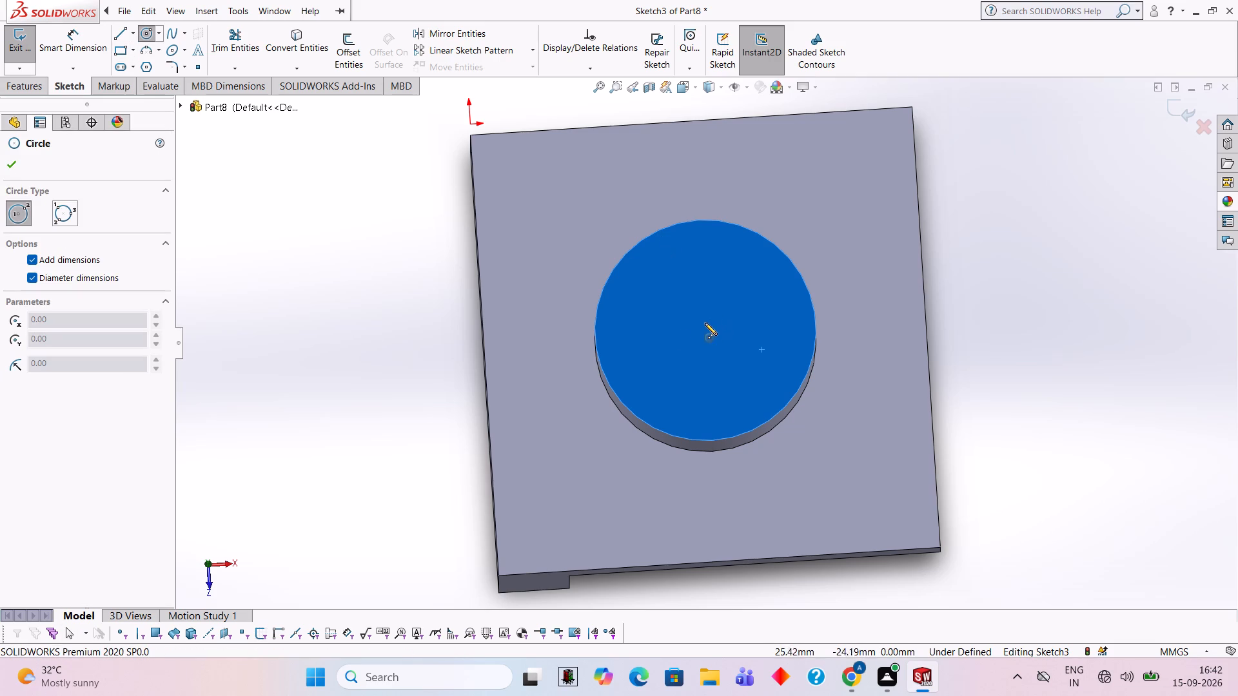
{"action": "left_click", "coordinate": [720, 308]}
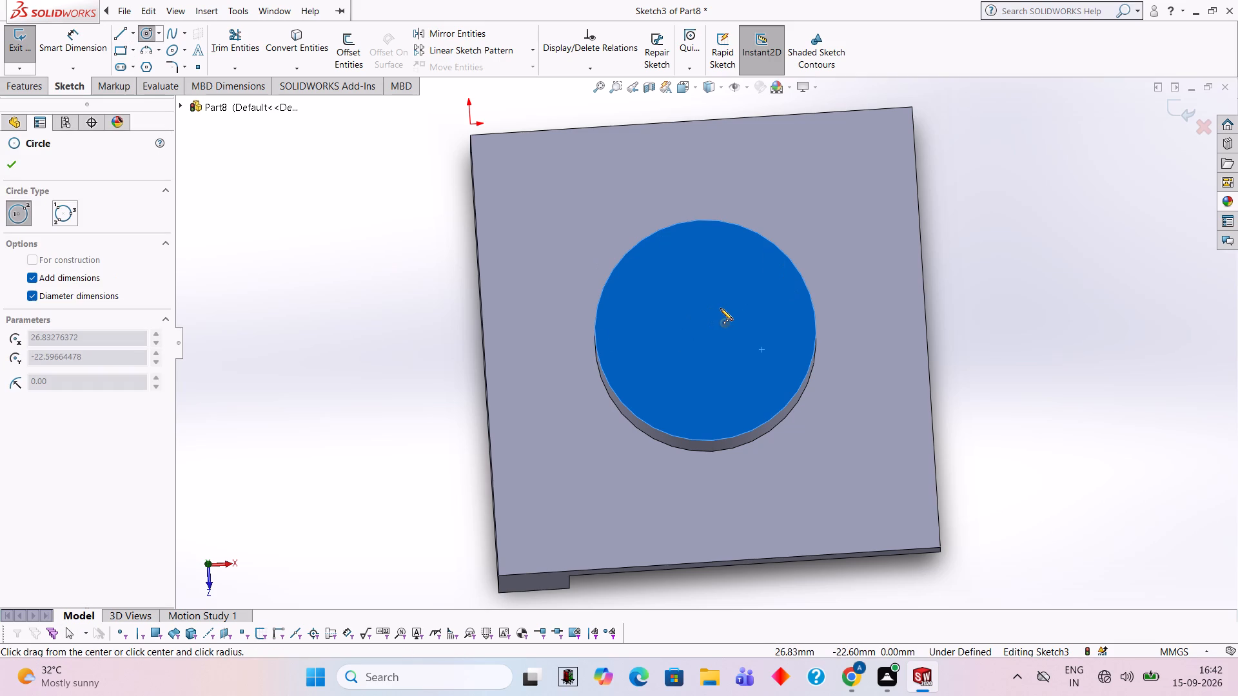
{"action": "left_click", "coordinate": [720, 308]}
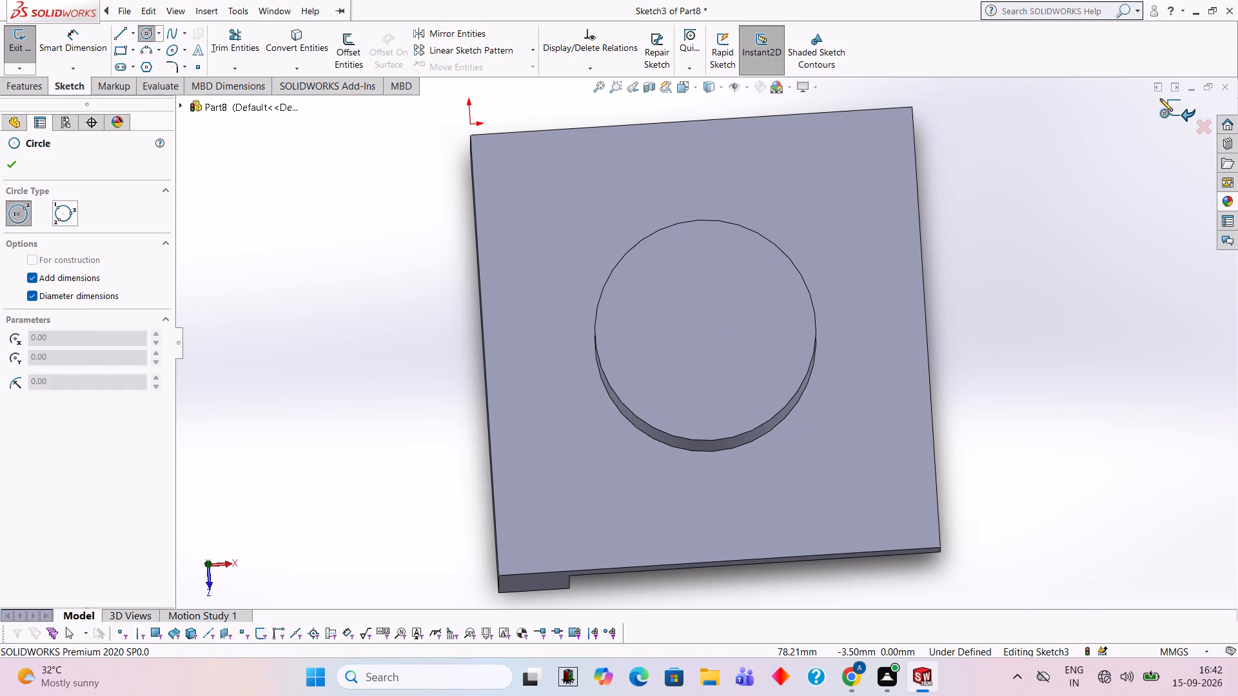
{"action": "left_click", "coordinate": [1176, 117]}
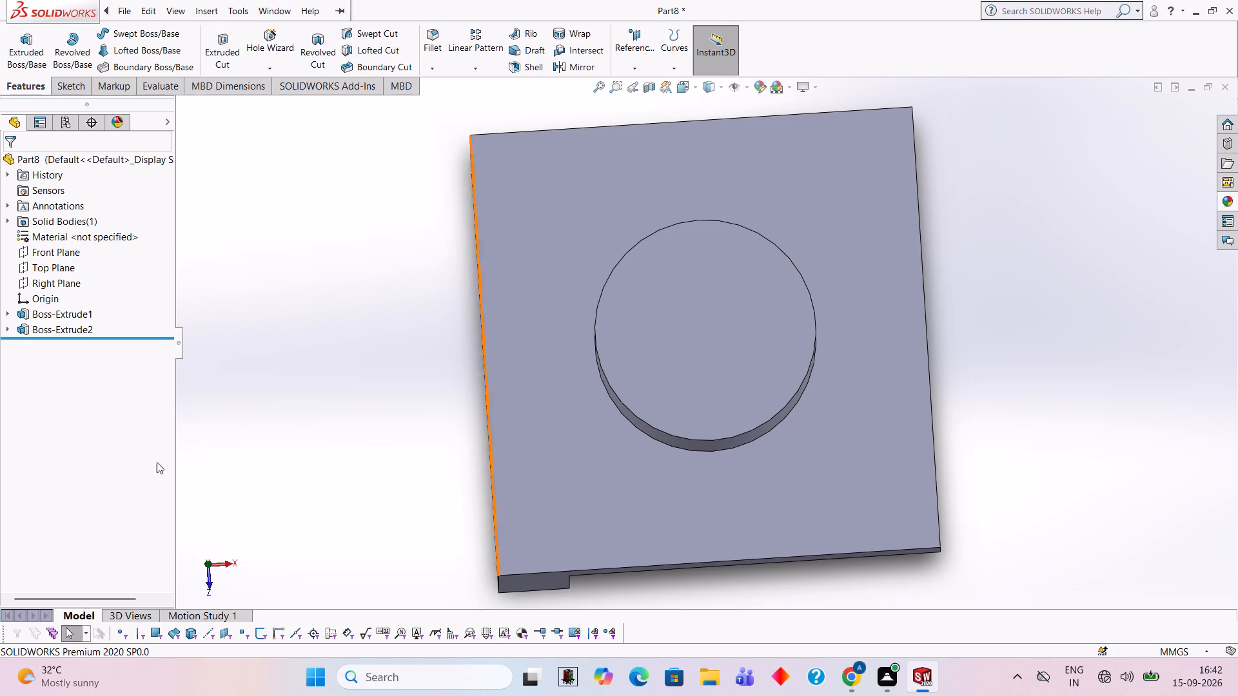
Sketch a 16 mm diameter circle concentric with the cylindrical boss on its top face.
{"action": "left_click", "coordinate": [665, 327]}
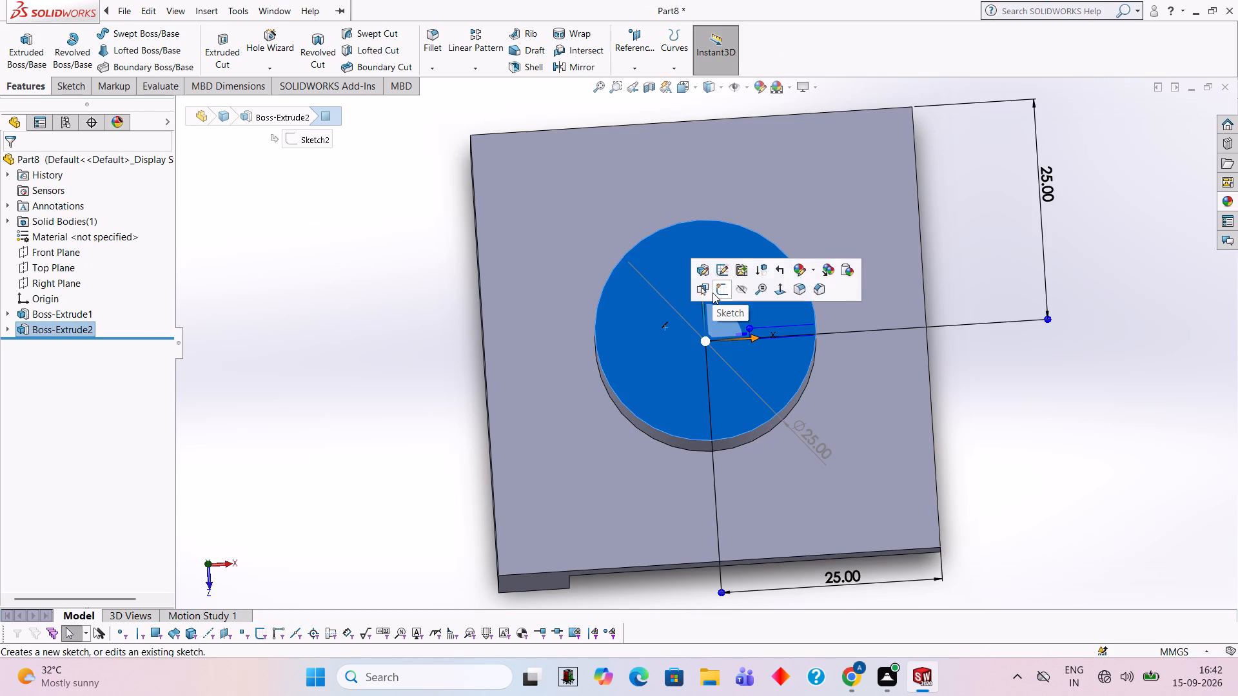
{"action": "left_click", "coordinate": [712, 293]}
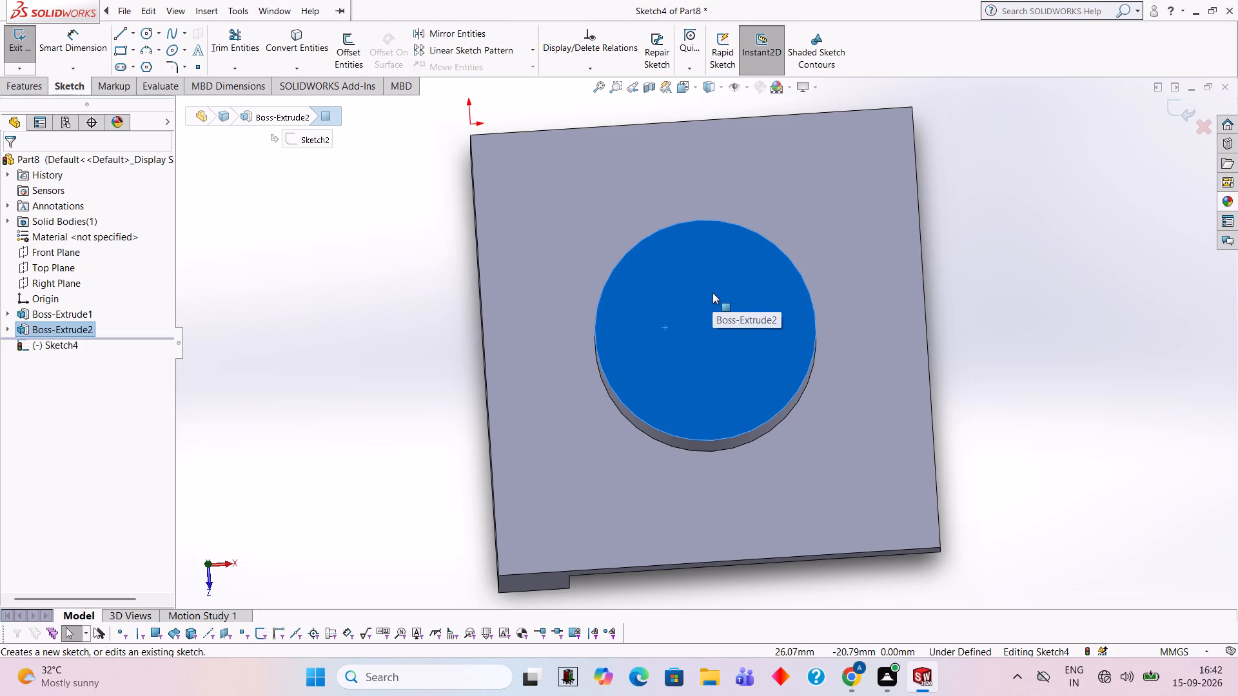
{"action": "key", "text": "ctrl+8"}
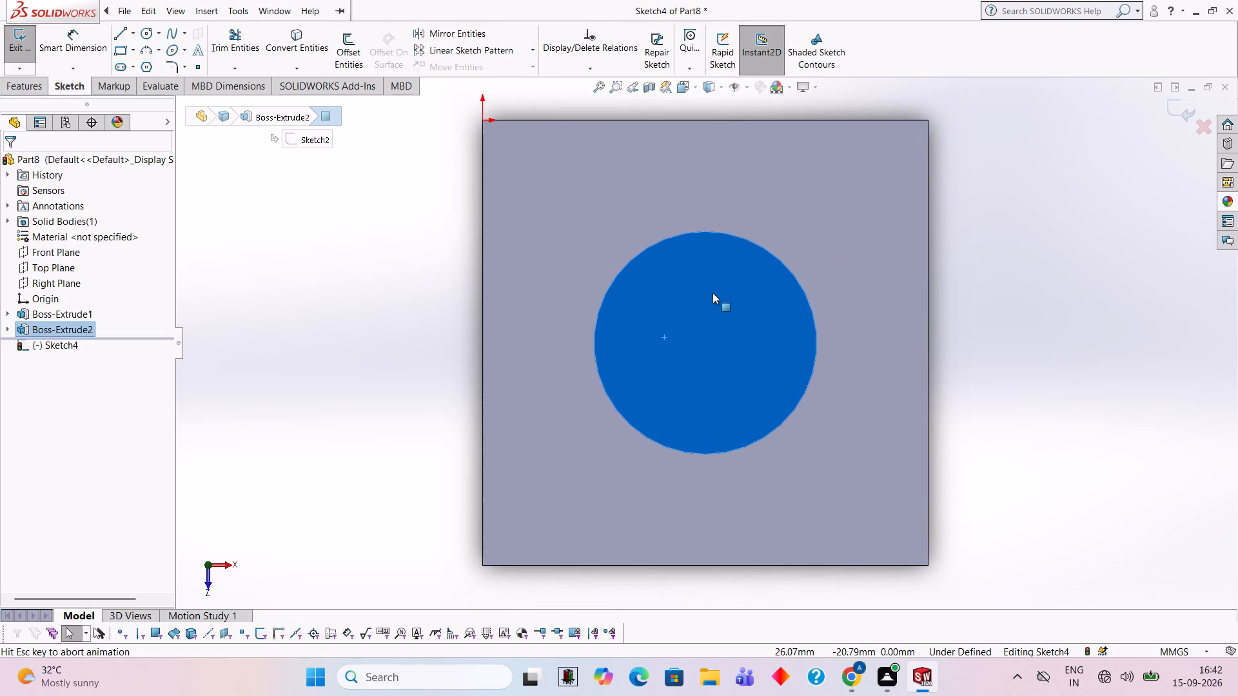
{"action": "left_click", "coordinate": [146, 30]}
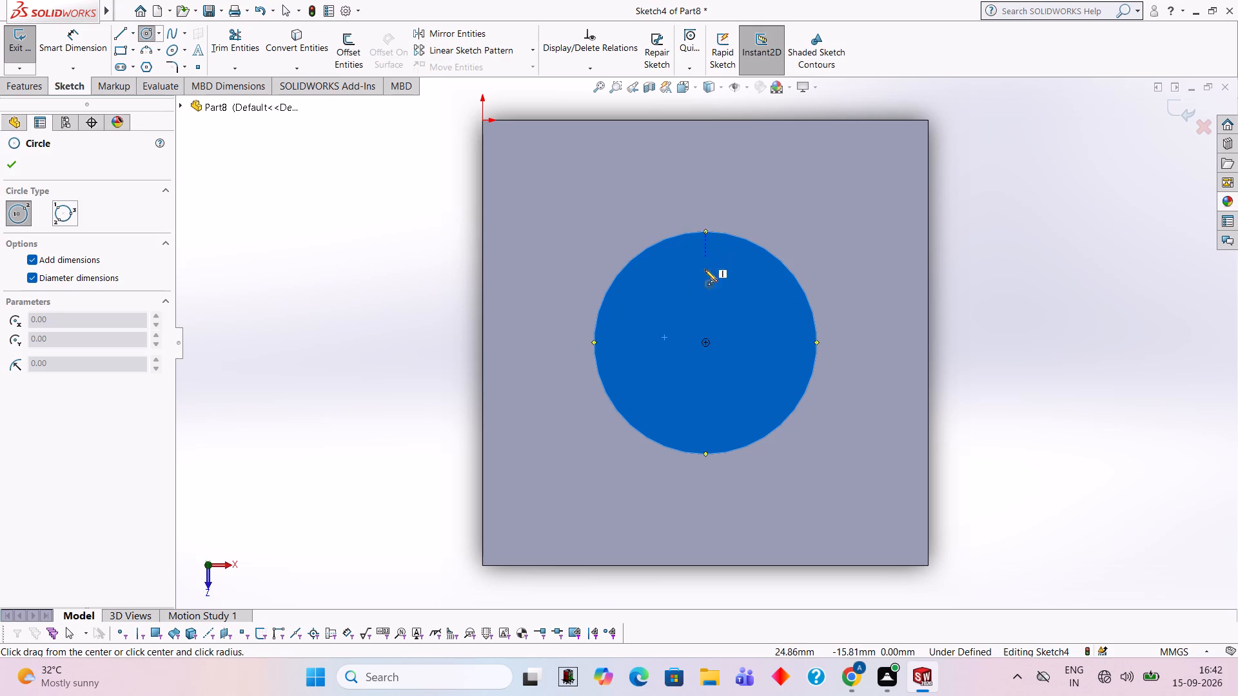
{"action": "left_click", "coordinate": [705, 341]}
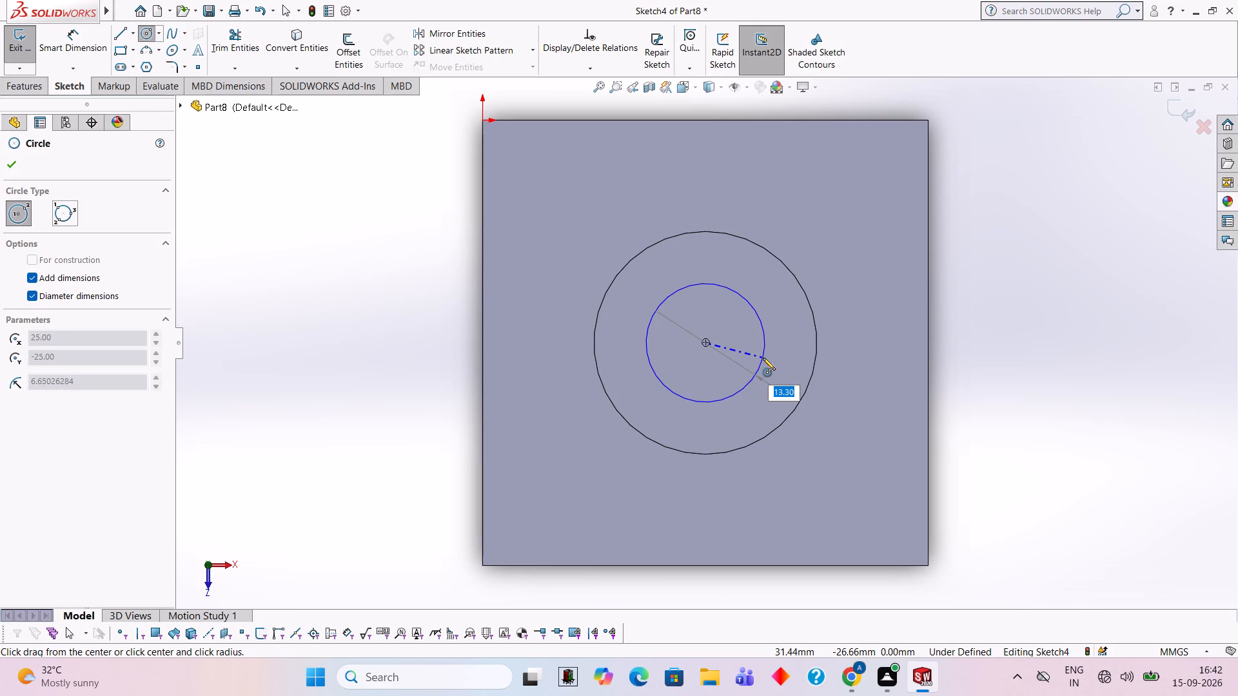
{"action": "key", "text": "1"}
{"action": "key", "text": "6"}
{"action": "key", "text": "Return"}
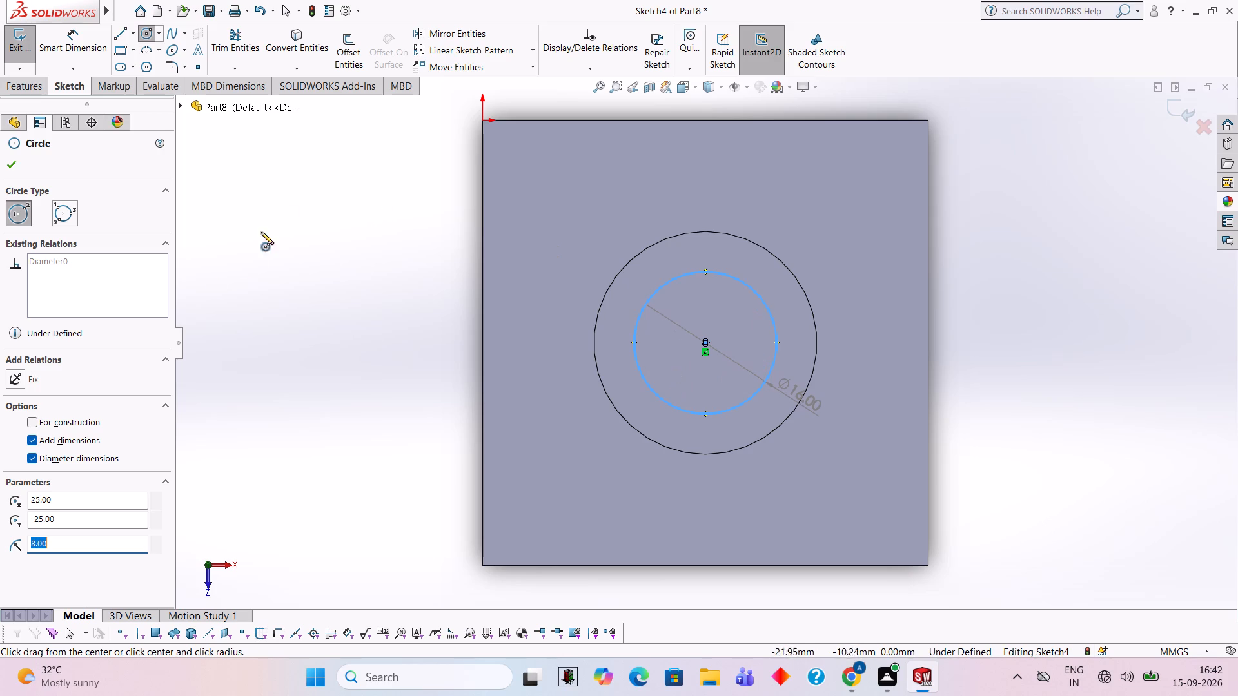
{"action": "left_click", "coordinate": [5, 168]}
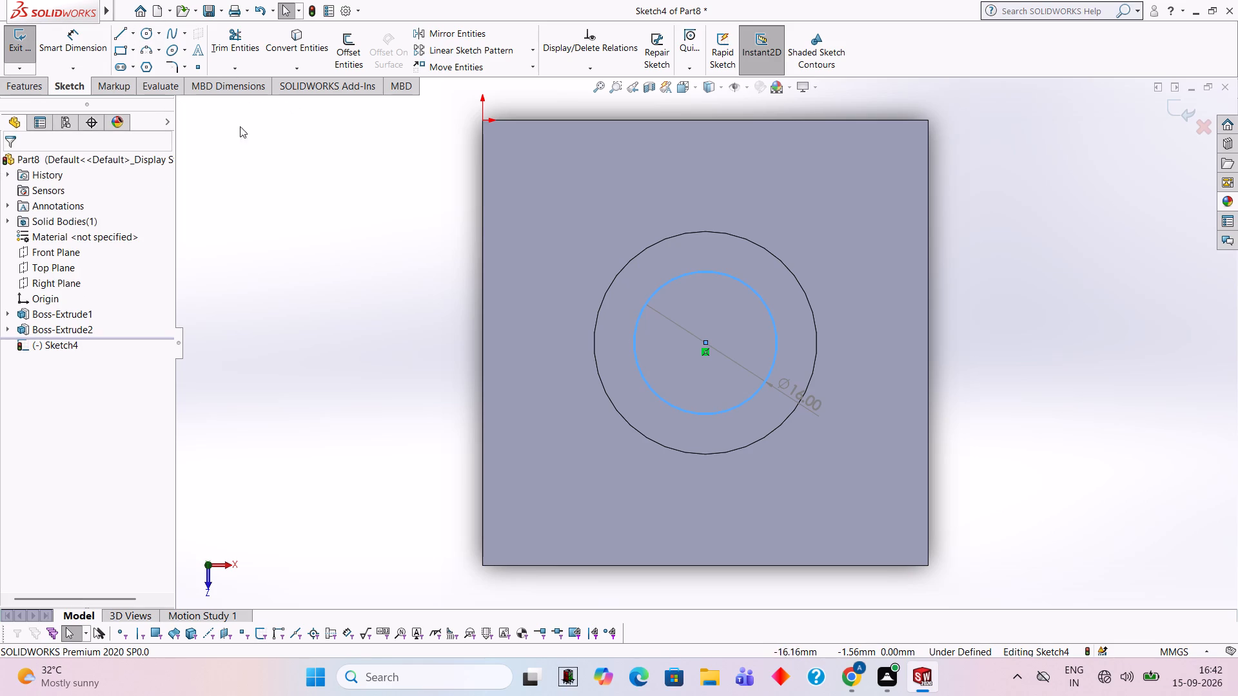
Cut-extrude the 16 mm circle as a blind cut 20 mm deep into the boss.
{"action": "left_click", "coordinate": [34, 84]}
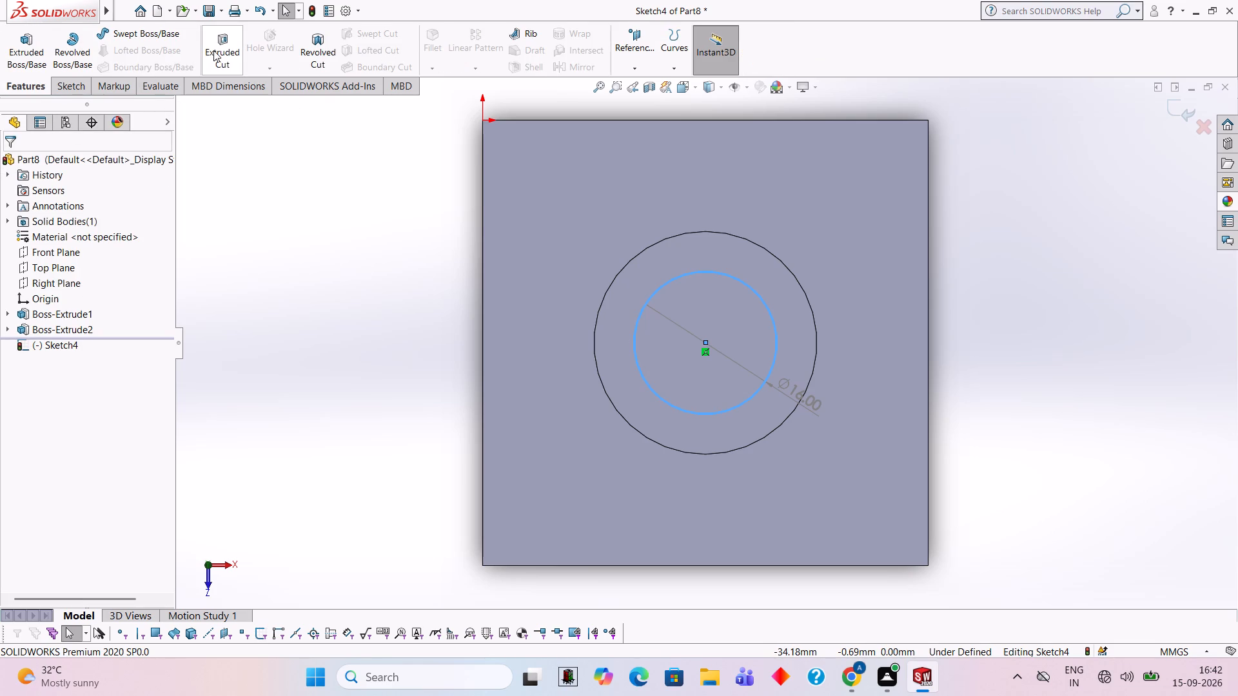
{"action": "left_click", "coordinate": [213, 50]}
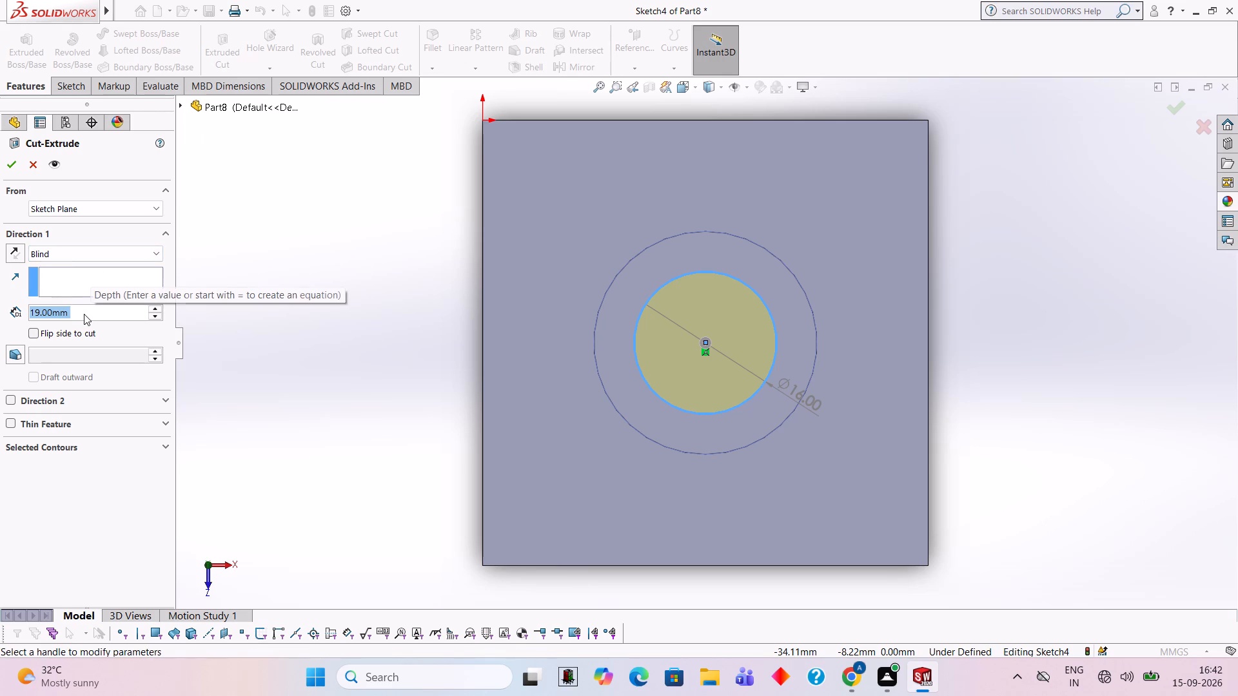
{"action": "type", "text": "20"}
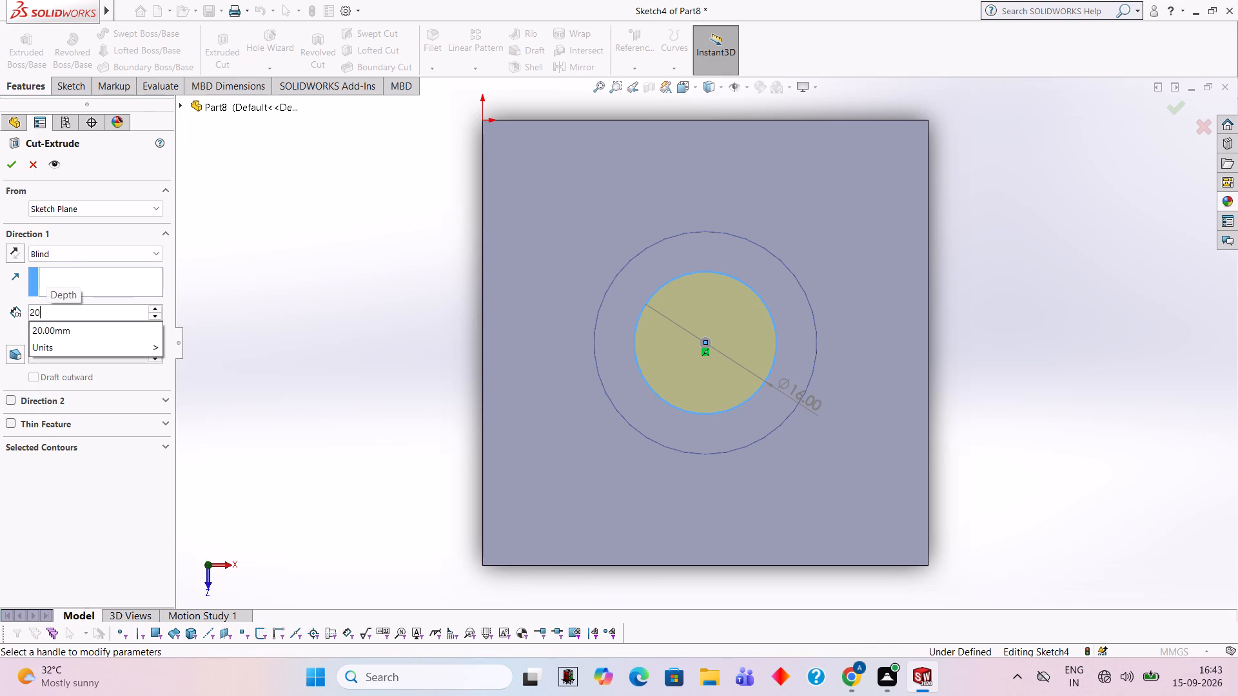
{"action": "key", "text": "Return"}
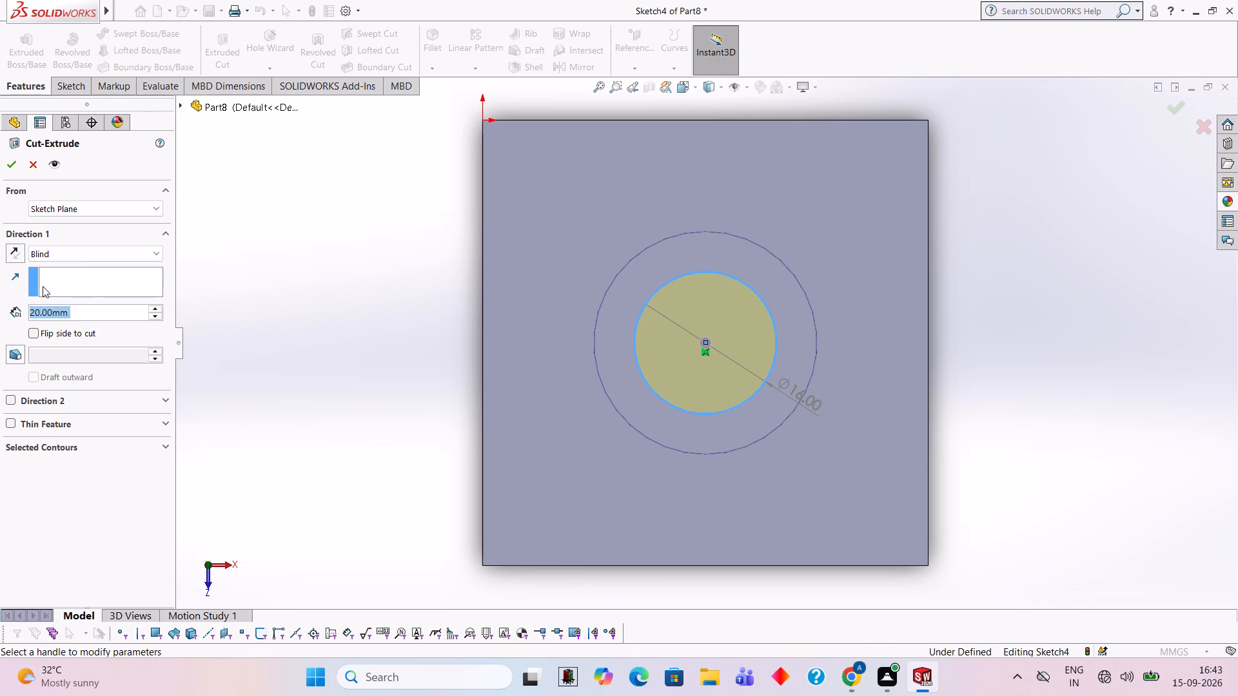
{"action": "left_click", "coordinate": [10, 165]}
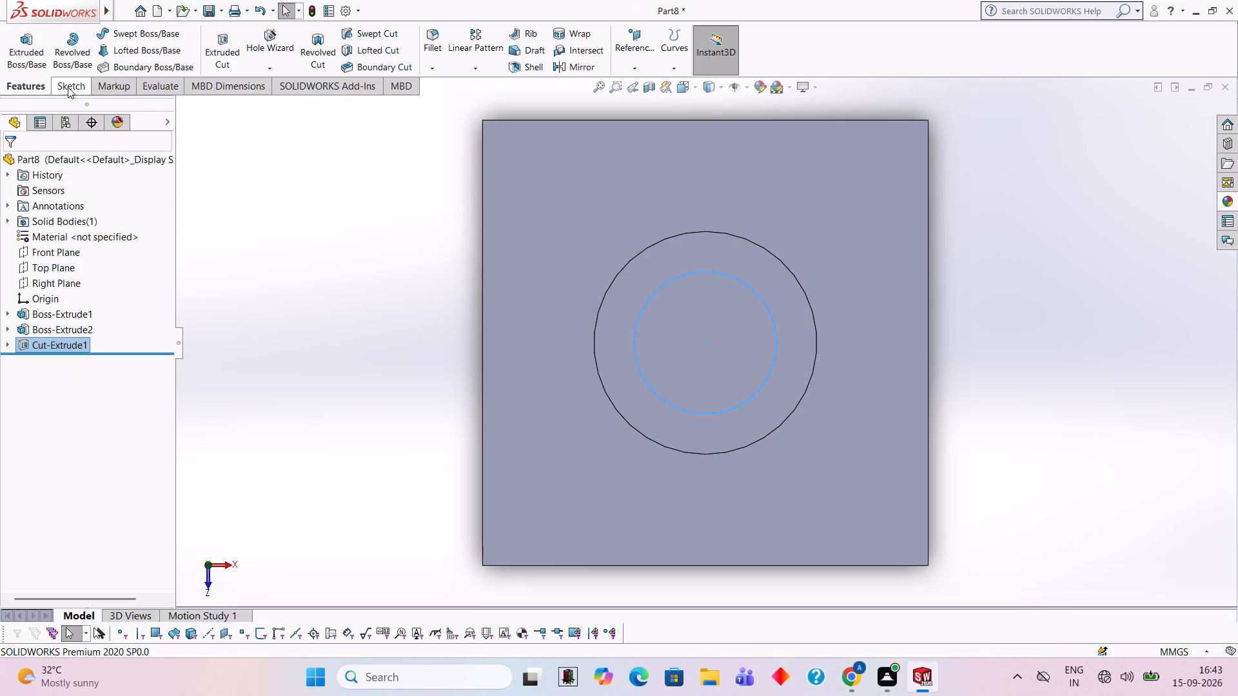
Examine the bored boss and the bracket beneath it from several angles, ending on the vertical leg's inner face.
{"action": "right_click", "coordinate": [950, 146]}
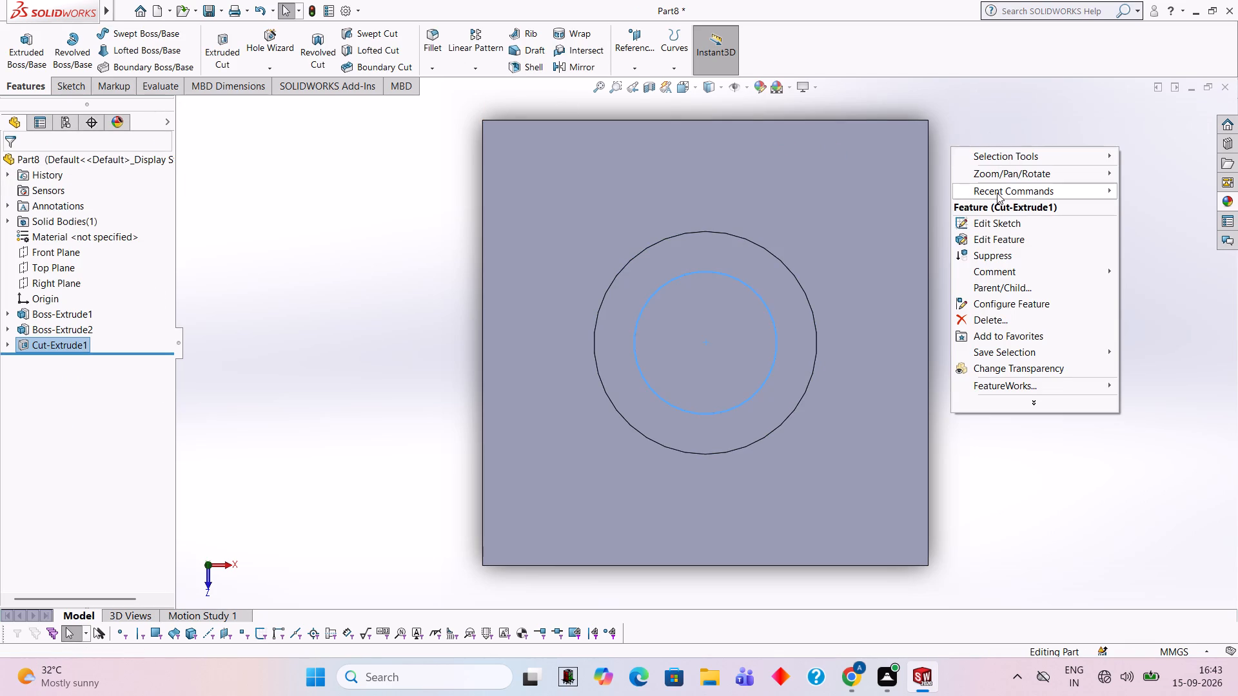
{"action": "left_click", "coordinate": [997, 171]}
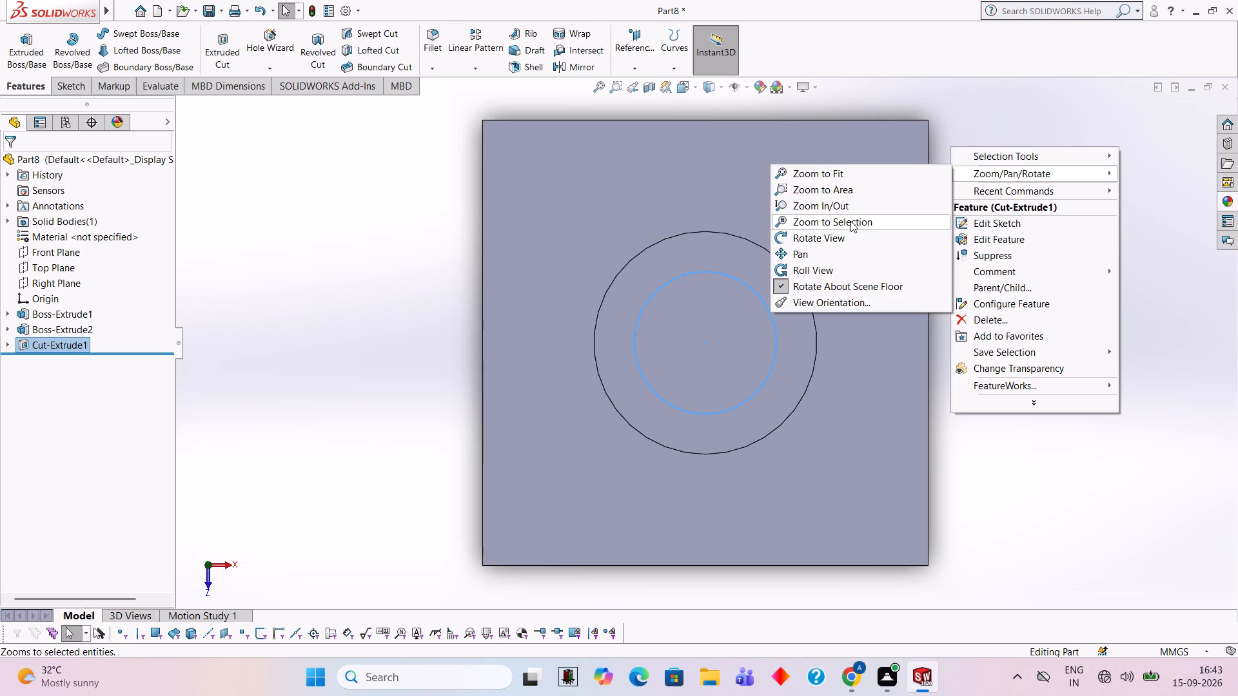
{"action": "left_click", "coordinate": [850, 234]}
{"action": "left_click_drag", "start_coordinate": [842, 352], "coordinate": [816, 157]}
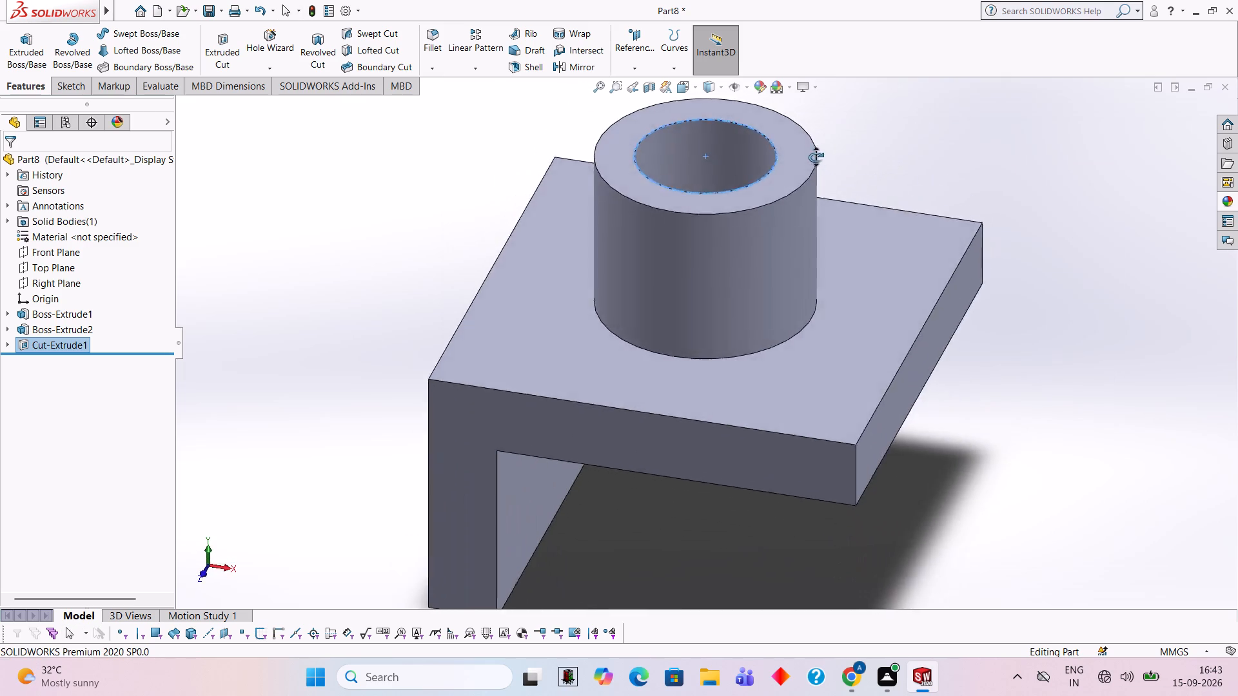
{"action": "left_click_drag", "start_coordinate": [816, 157], "coordinate": [711, 166]}
{"action": "left_click_drag", "start_coordinate": [712, 383], "coordinate": [718, 221]}
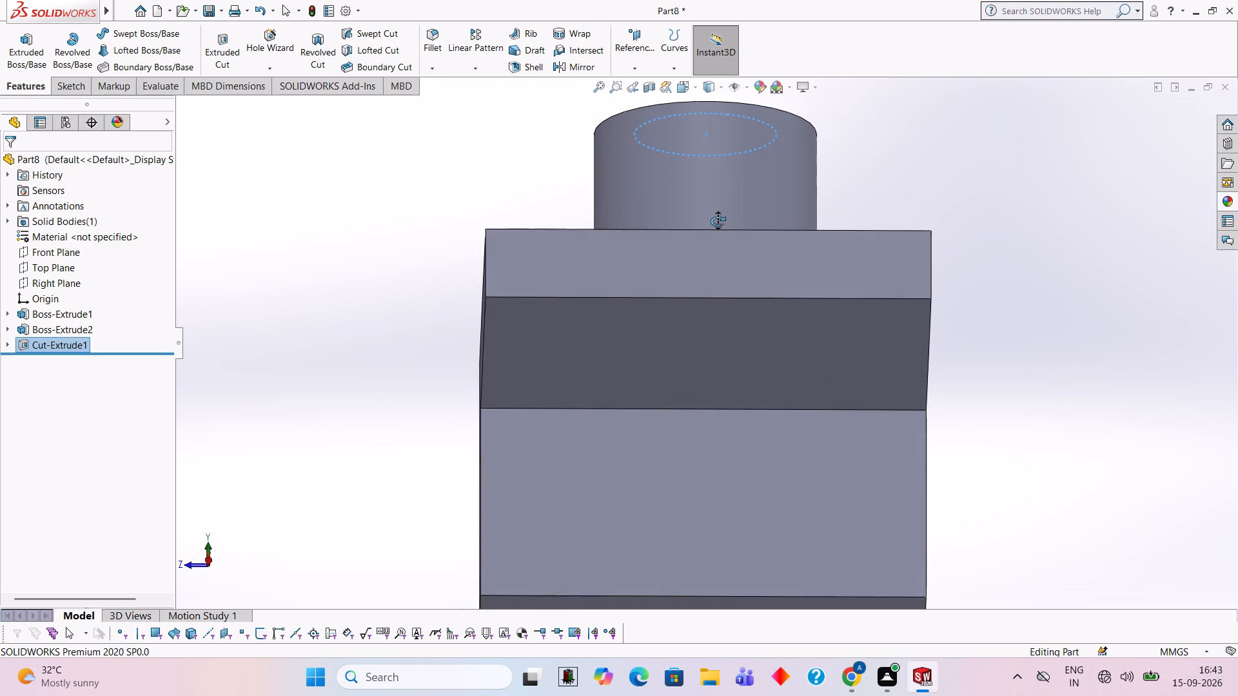
{"action": "left_click_drag", "start_coordinate": [718, 221], "coordinate": [726, 267]}
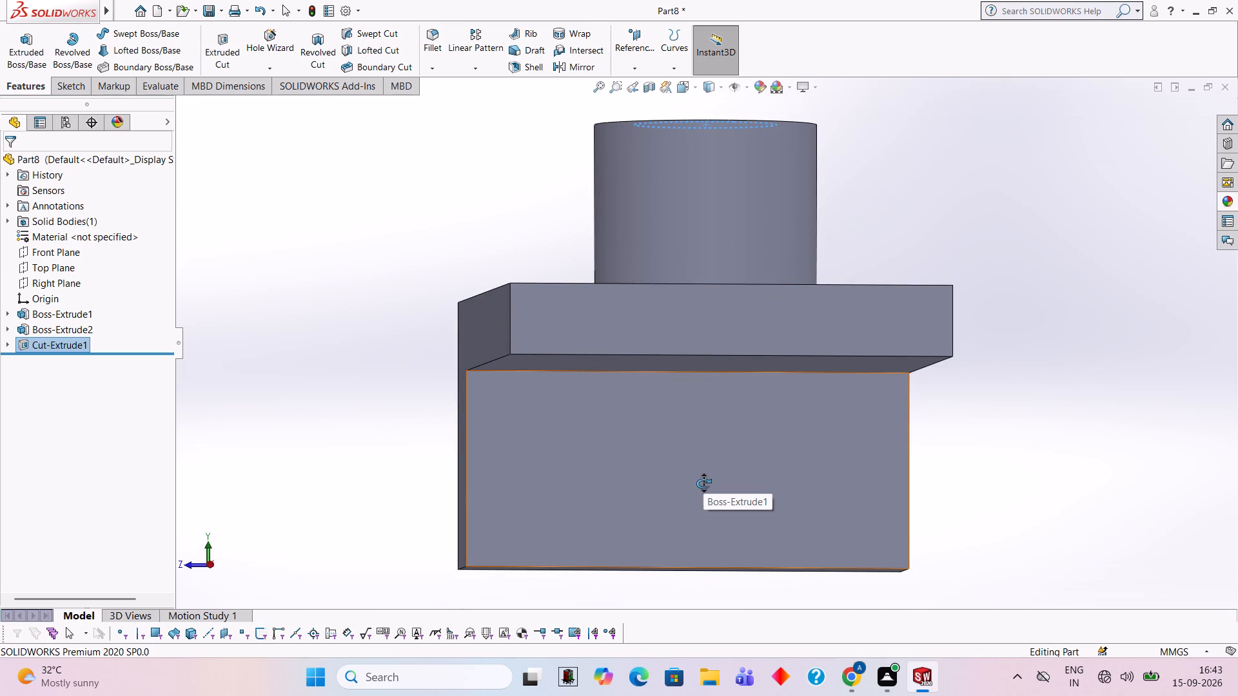
{"action": "key", "text": "Escape"}
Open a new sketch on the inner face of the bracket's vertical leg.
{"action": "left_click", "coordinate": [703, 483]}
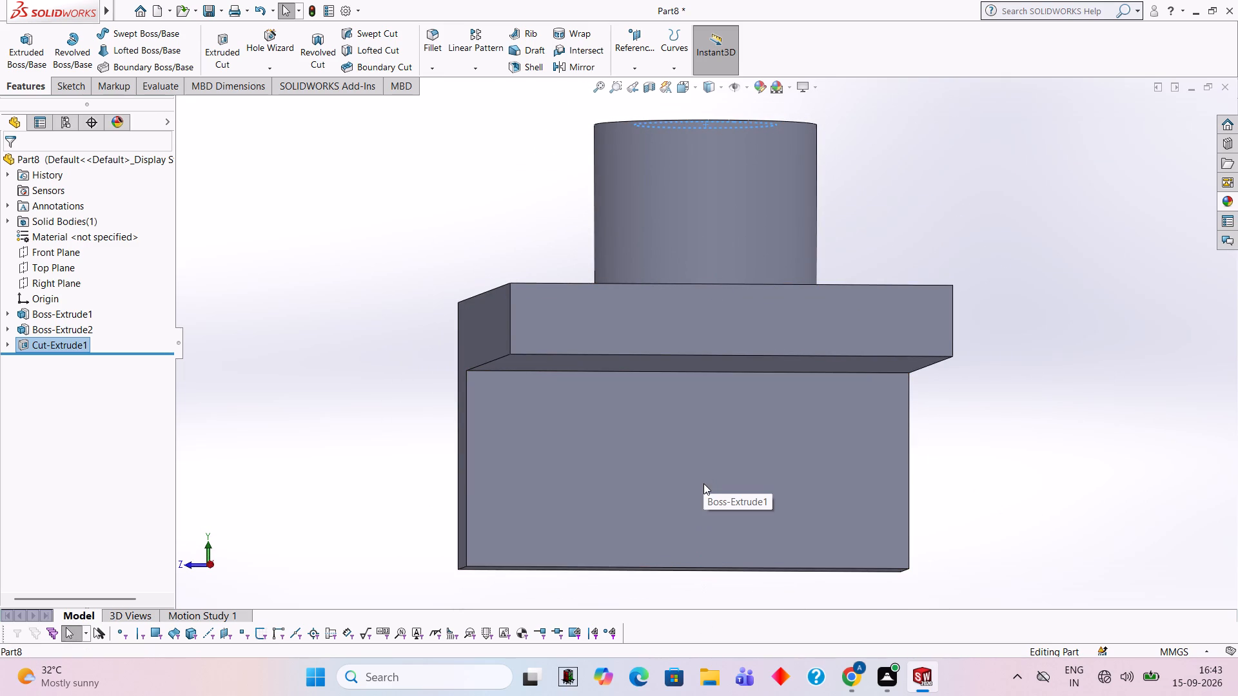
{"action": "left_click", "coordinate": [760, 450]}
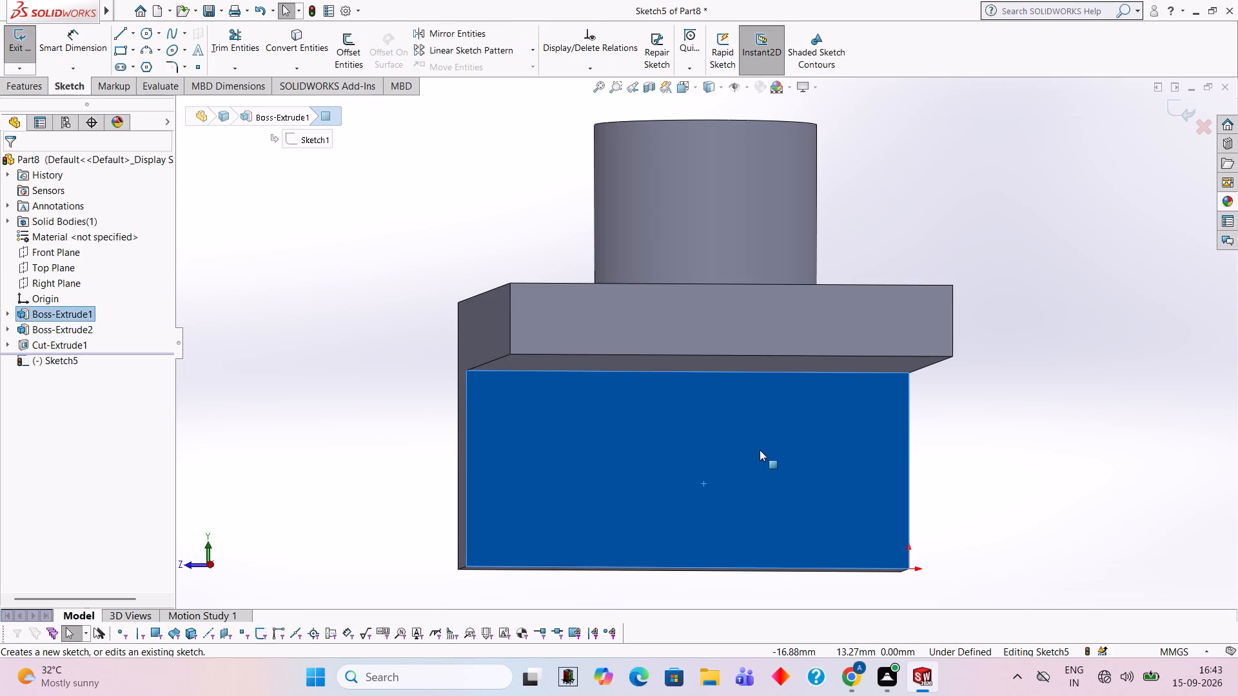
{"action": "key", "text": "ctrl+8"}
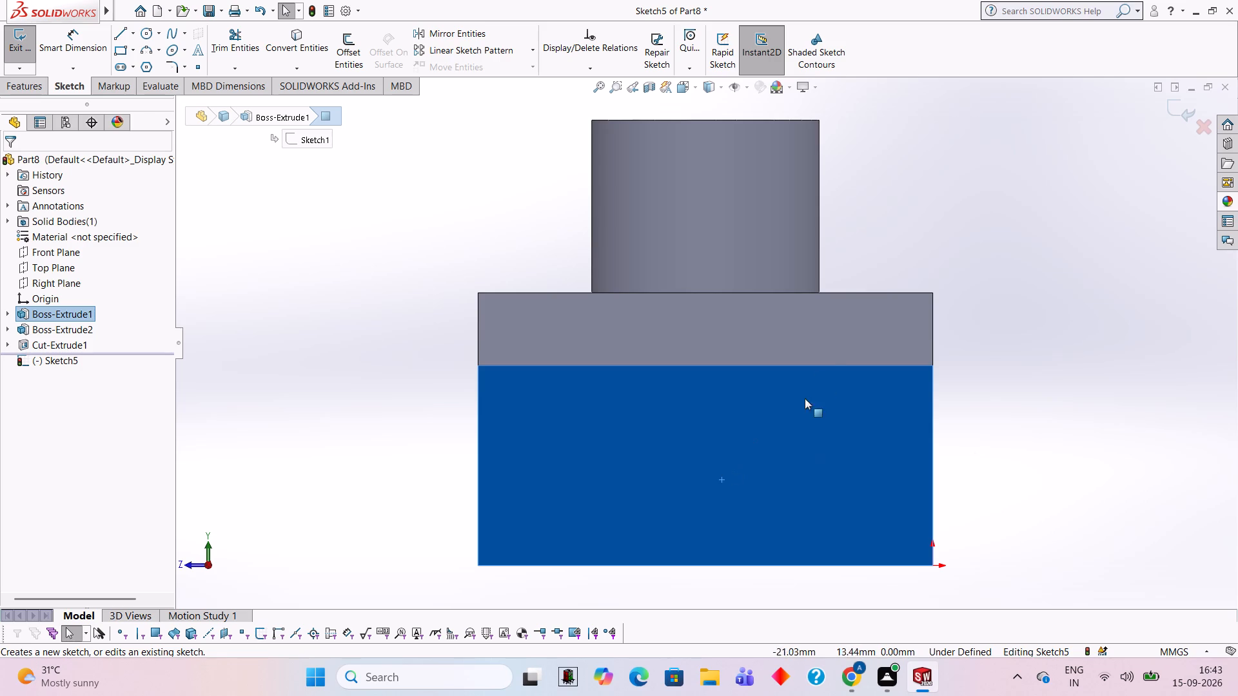
Undo all sketches and features of the bracket, back to an empty part.
{"action": "key", "text": "ctrl+z"}
{"action": "key", "text": "ctrl+z"}
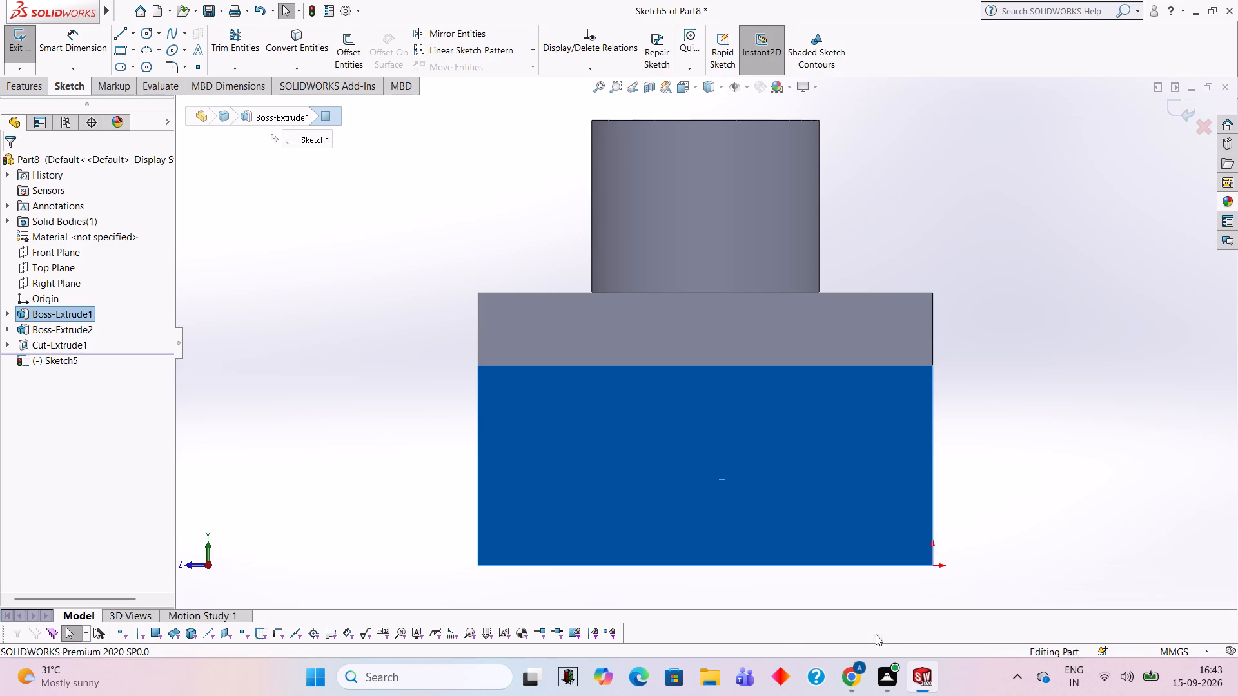
{"action": "key", "text": "ctrl+z"}
{"action": "key", "text": "ctrl+z"}
{"action": "key", "text": "ctrl+z"}
{"action": "key", "text": "ctrl+z"}
{"action": "key", "text": "ctrl+z"}
{"action": "key", "text": "ctrl+z"}
{"action": "key", "text": "ctrl+z"}
{"action": "key", "text": "ctrl+z"}
{"action": "key", "text": "ctrl+z"}
{"action": "key", "text": "ctrl+z"}
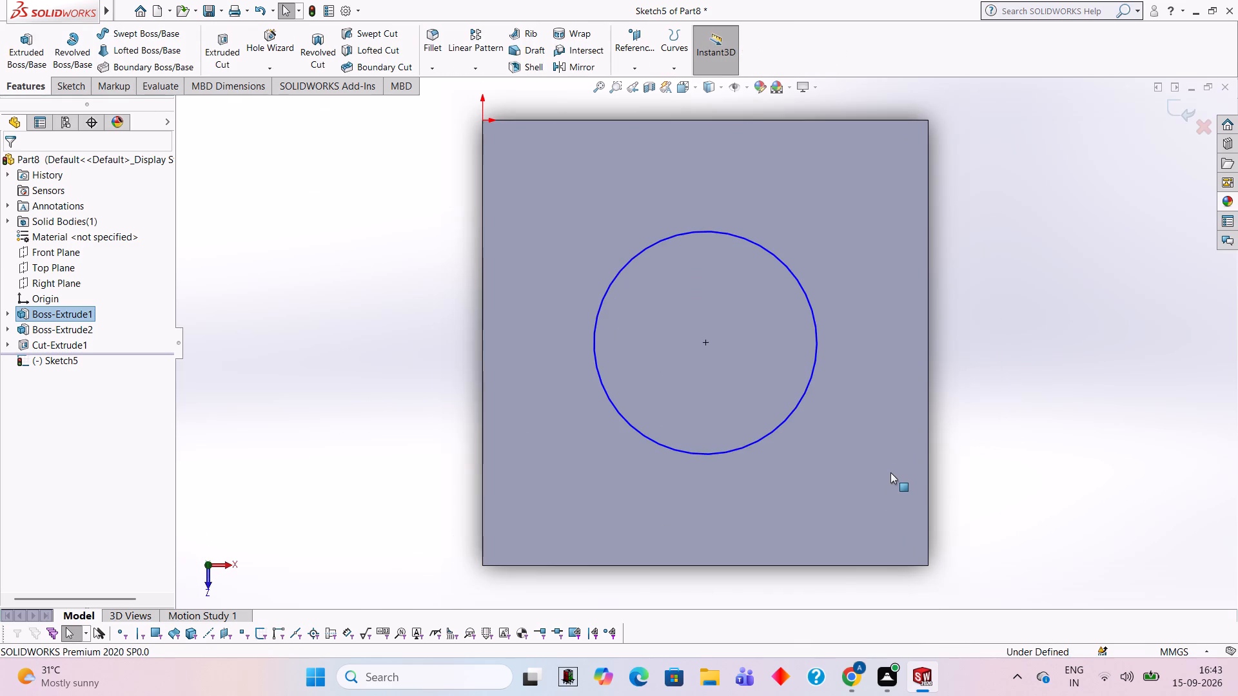
{"action": "key", "text": "ctrl+z"}
{"action": "key", "text": "ctrl+z"}
{"action": "key", "text": "ctrl+z"}
{"action": "key", "text": "ctrl+z"}
{"action": "key", "text": "ctrl+z"}
{"action": "key", "text": "ctrl+z"}
{"action": "key", "text": "ctrl+z"}
{"action": "key", "text": "ctrl+z"}
{"action": "key", "text": "ctrl+z"}
{"action": "key", "text": "ctrl+z"}
{"action": "key", "text": "ctrl+z"}
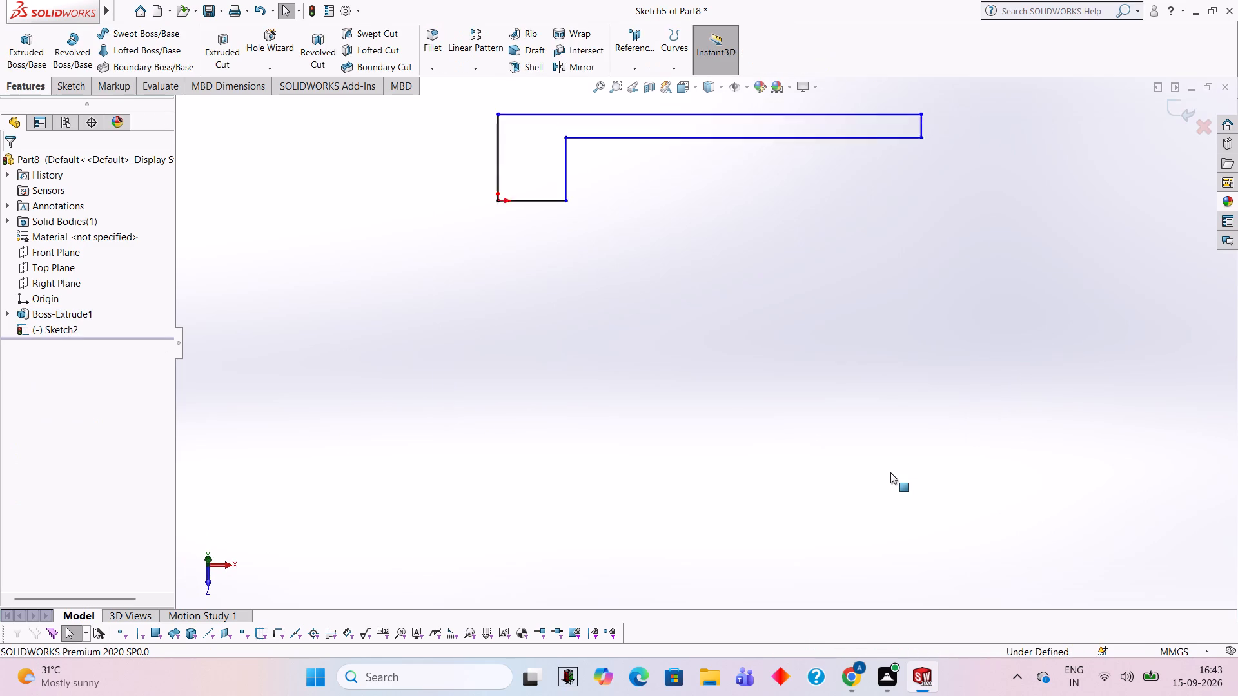
{"action": "key", "text": "ctrl+z"}
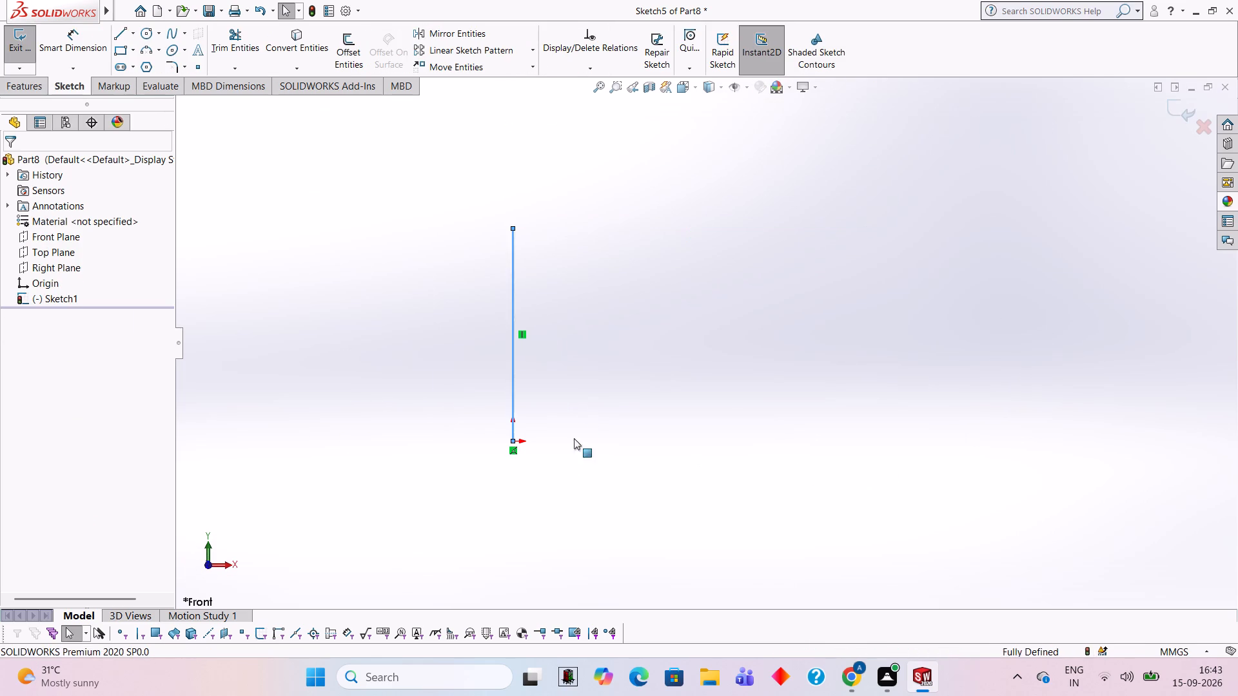
Start a new sketch on the Front Plane.
{"action": "left_click", "coordinate": [69, 235]}
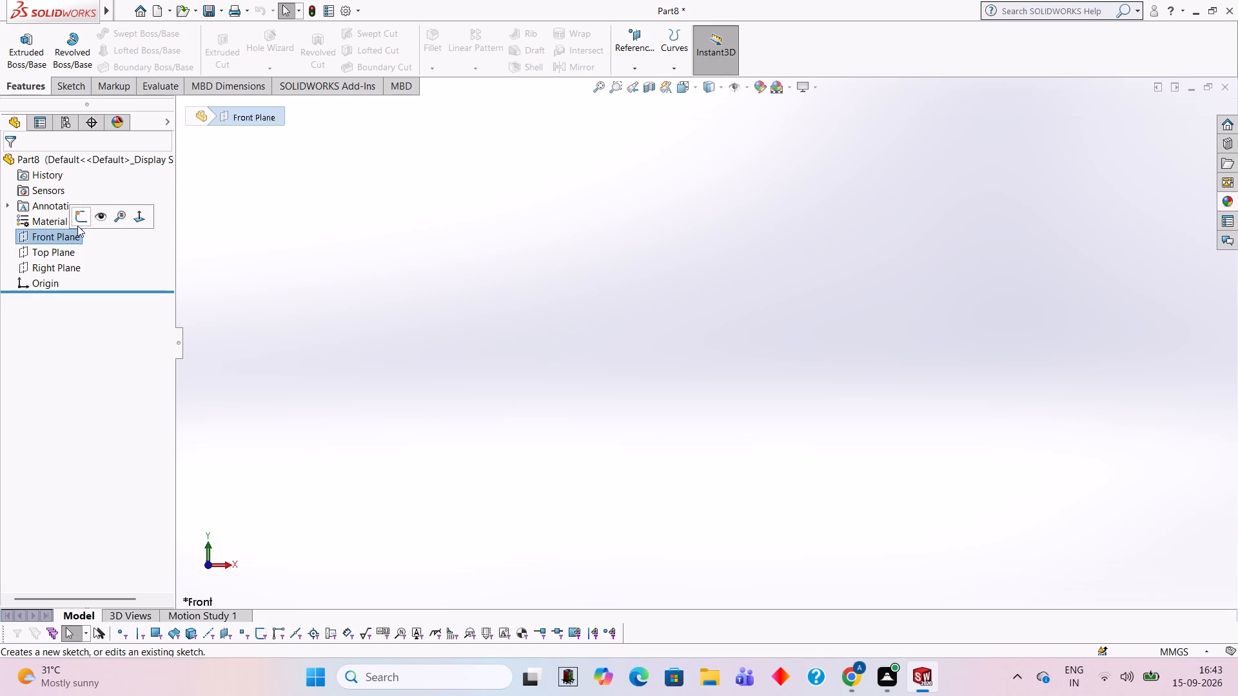
{"action": "left_click", "coordinate": [77, 219]}
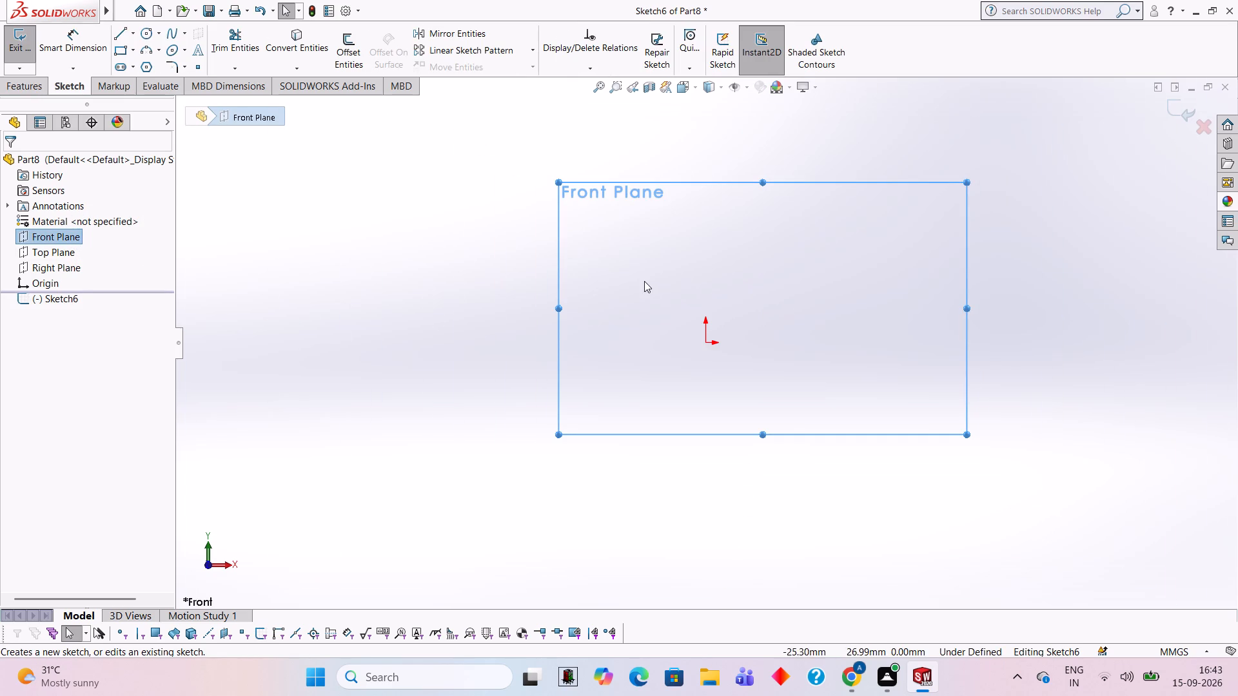
{"action": "left_click", "coordinate": [639, 280]}
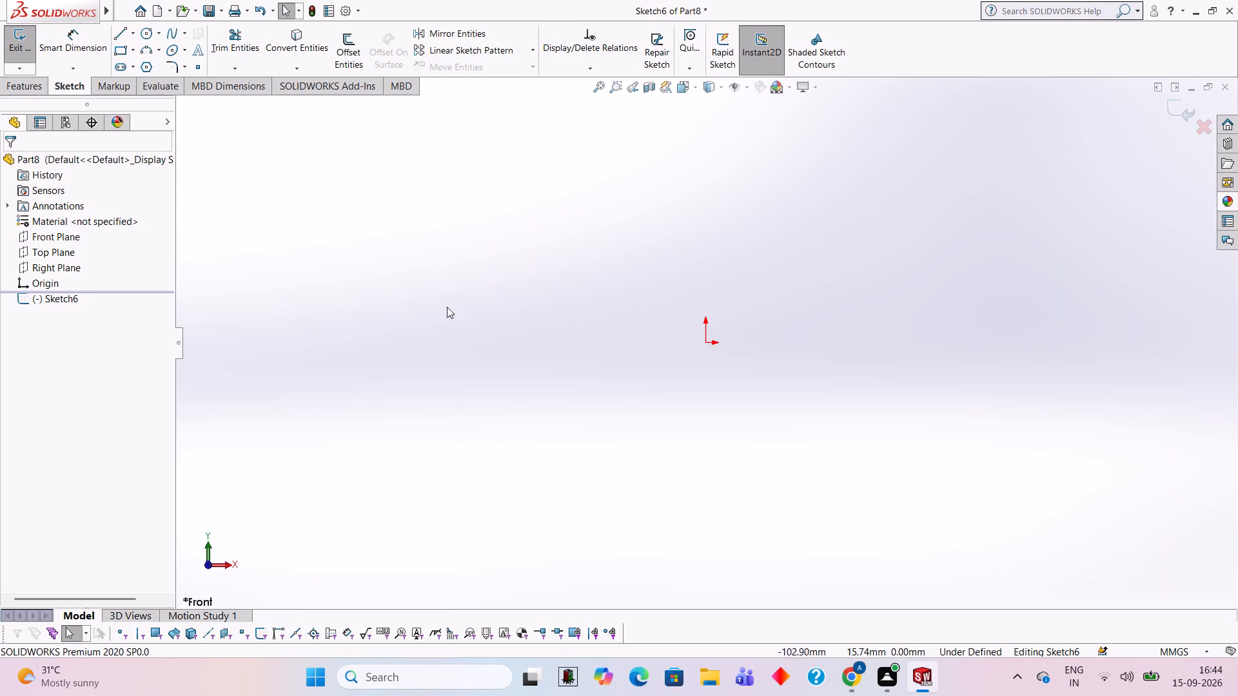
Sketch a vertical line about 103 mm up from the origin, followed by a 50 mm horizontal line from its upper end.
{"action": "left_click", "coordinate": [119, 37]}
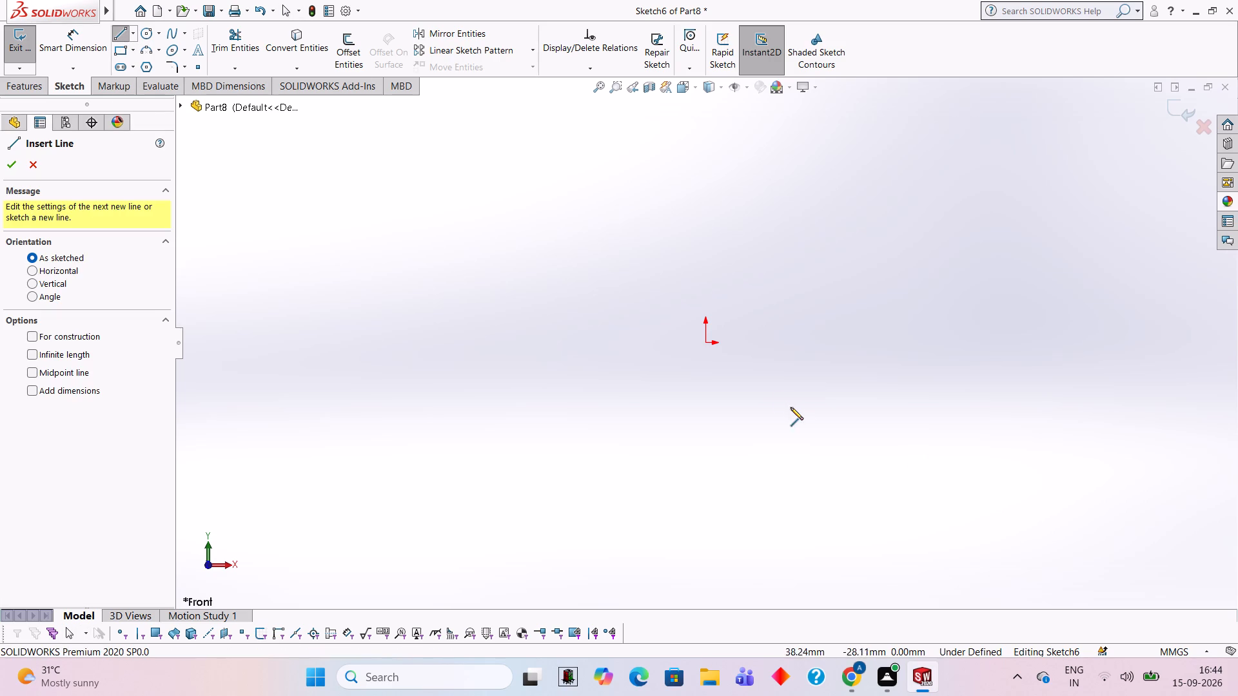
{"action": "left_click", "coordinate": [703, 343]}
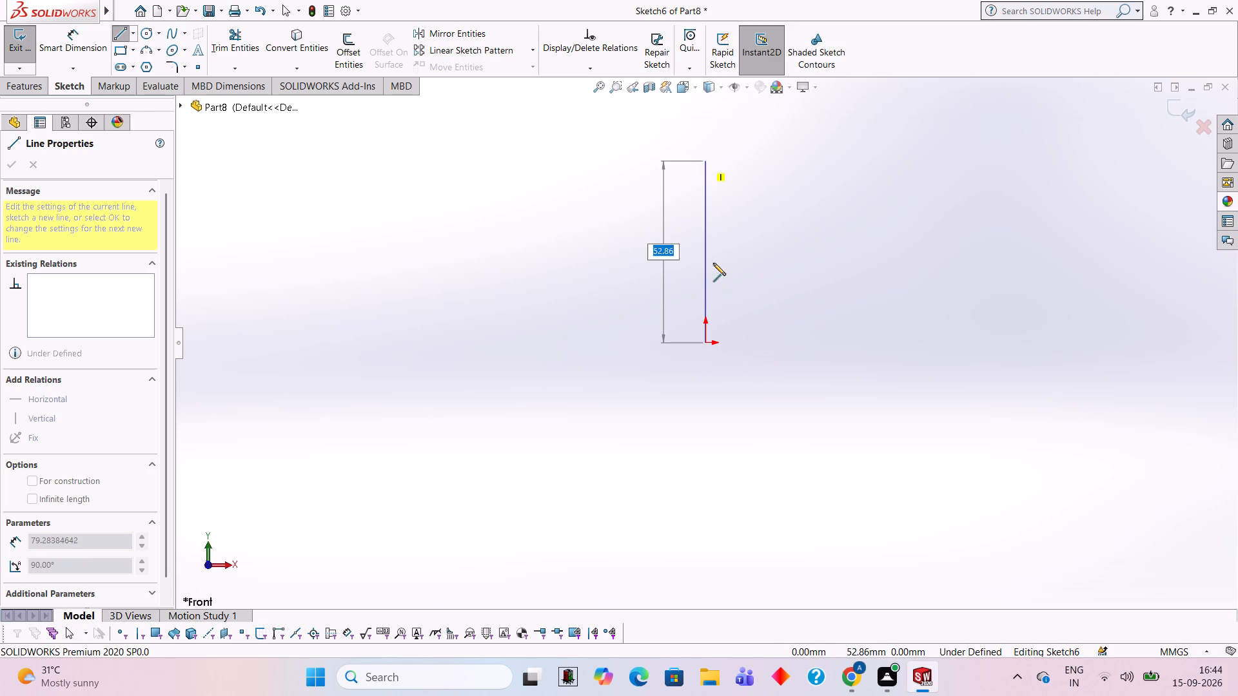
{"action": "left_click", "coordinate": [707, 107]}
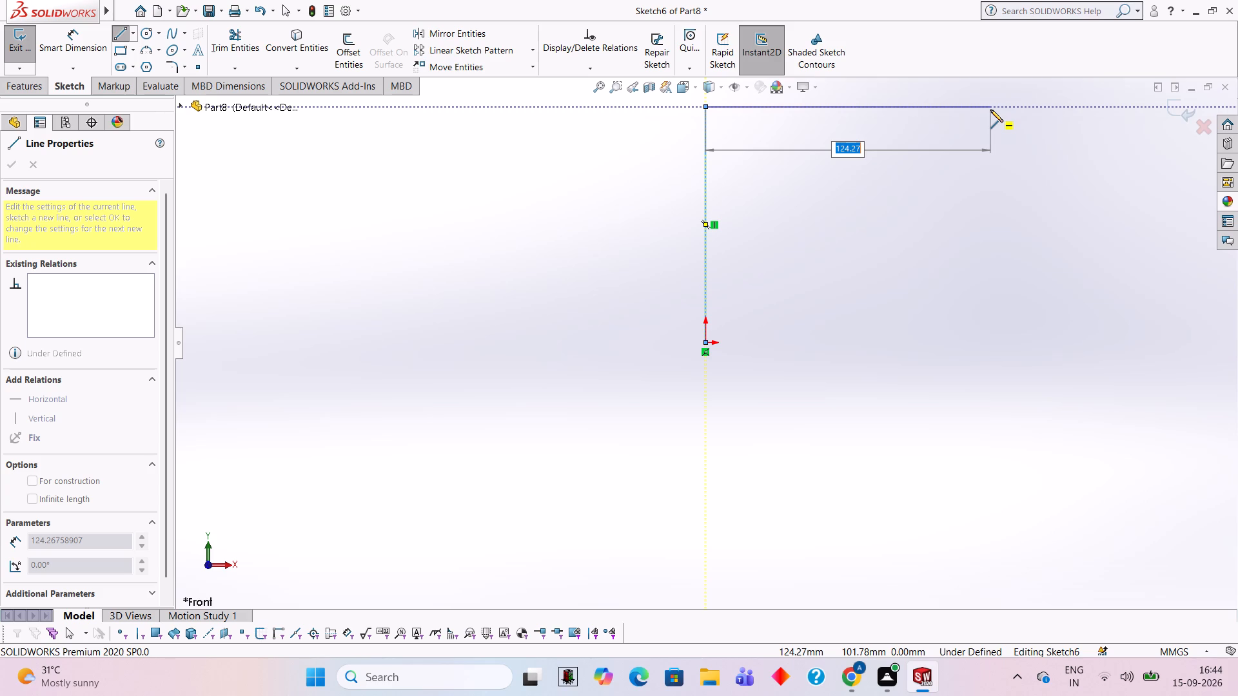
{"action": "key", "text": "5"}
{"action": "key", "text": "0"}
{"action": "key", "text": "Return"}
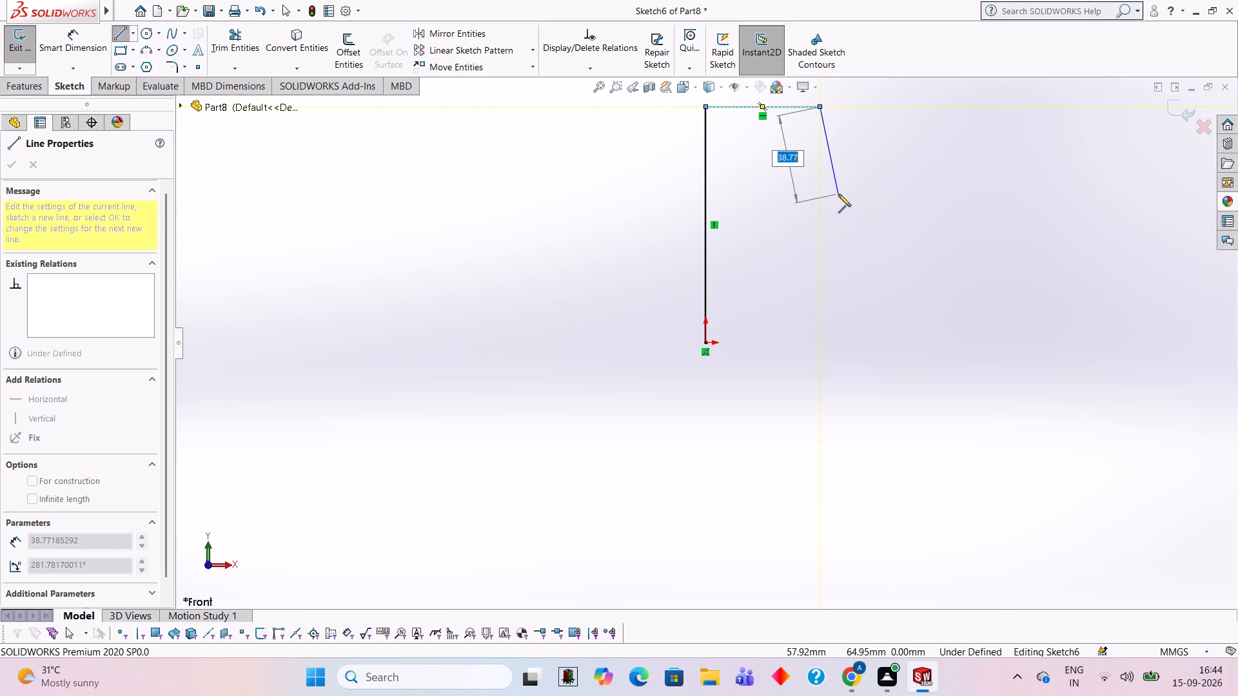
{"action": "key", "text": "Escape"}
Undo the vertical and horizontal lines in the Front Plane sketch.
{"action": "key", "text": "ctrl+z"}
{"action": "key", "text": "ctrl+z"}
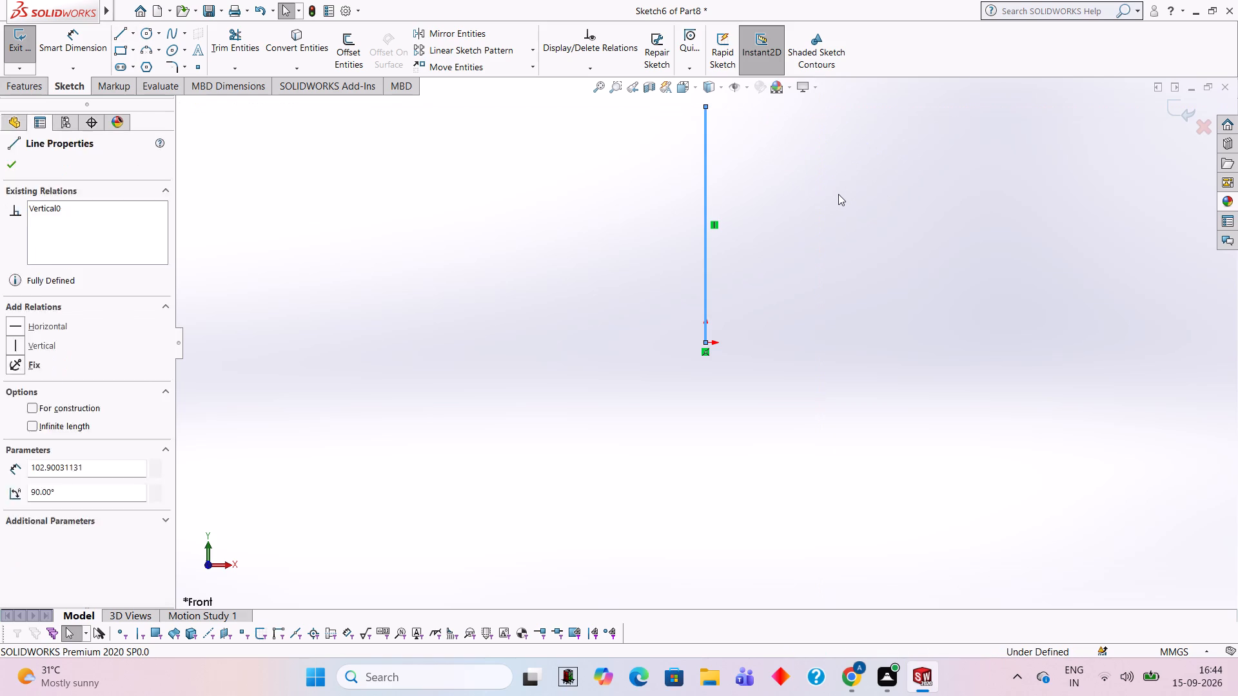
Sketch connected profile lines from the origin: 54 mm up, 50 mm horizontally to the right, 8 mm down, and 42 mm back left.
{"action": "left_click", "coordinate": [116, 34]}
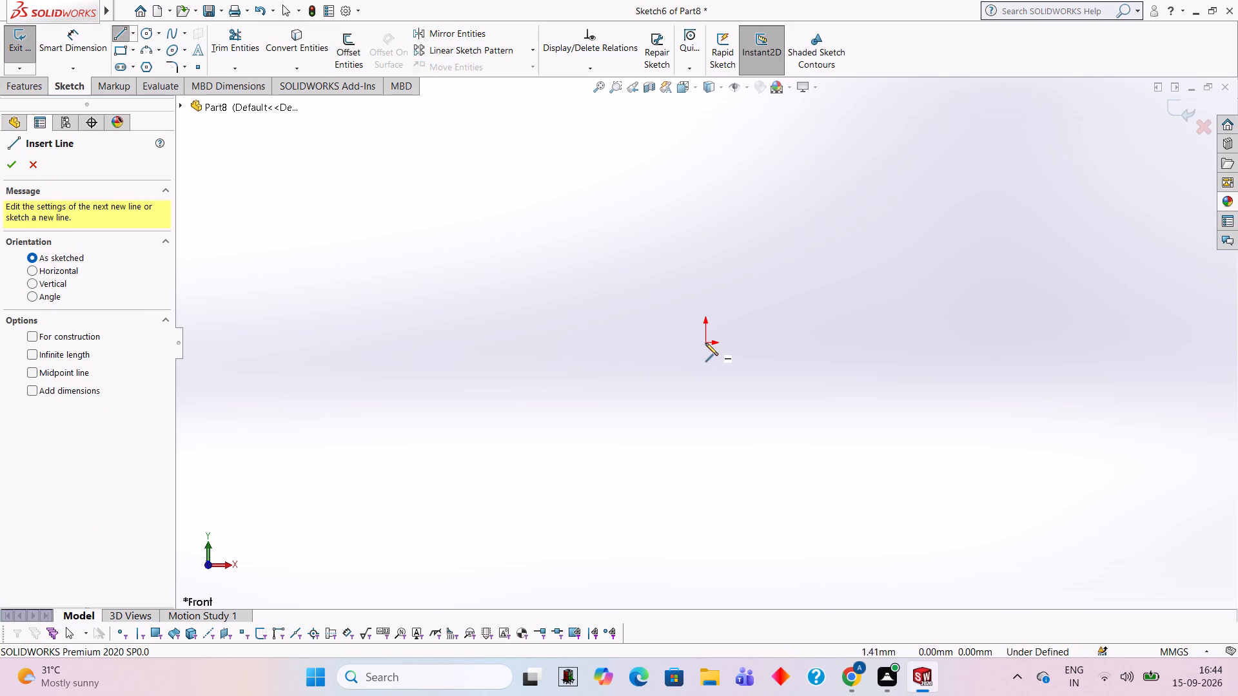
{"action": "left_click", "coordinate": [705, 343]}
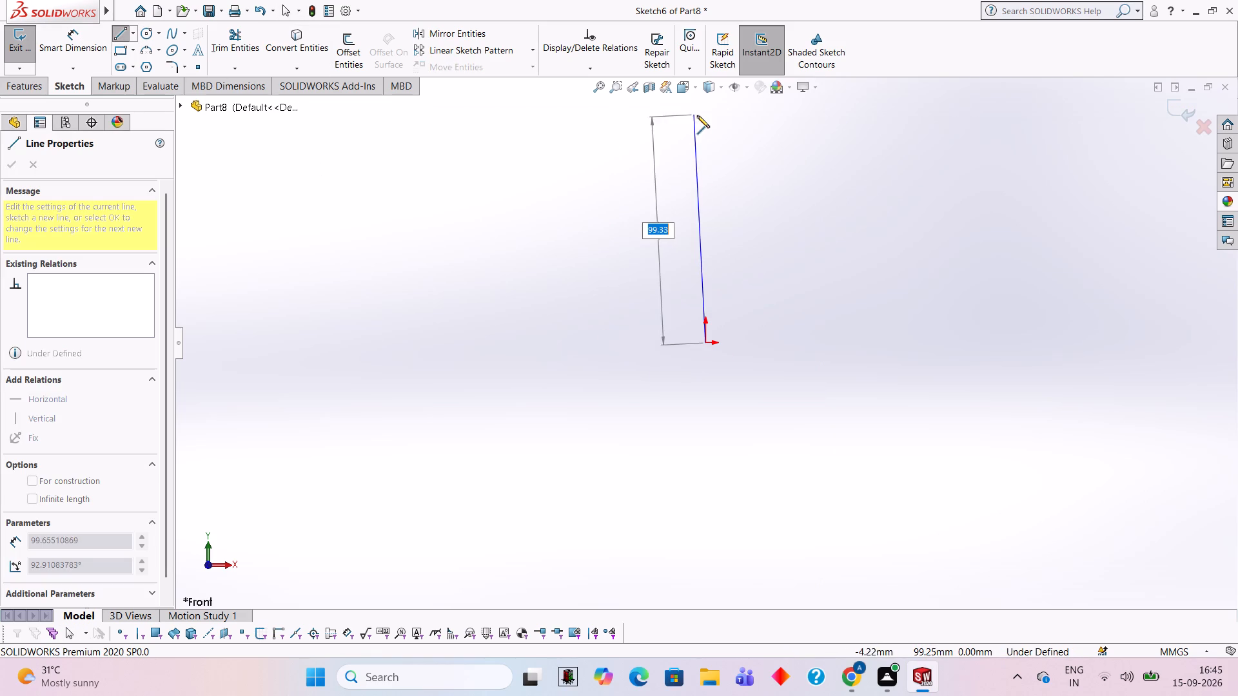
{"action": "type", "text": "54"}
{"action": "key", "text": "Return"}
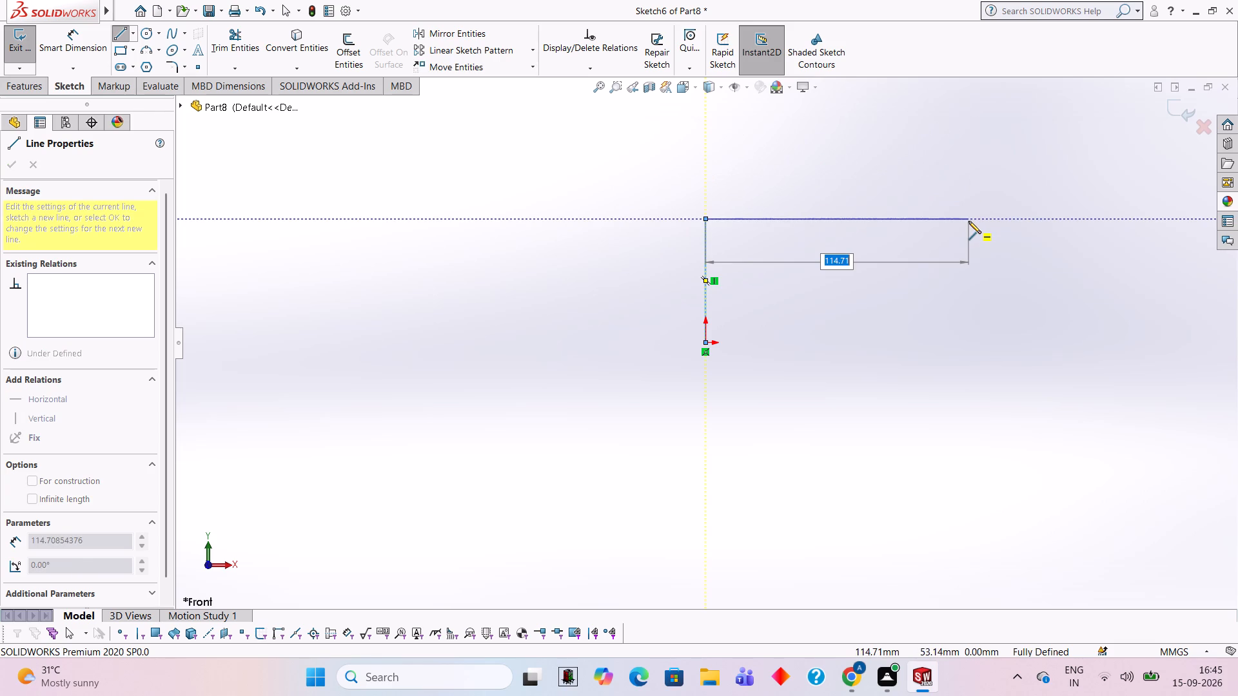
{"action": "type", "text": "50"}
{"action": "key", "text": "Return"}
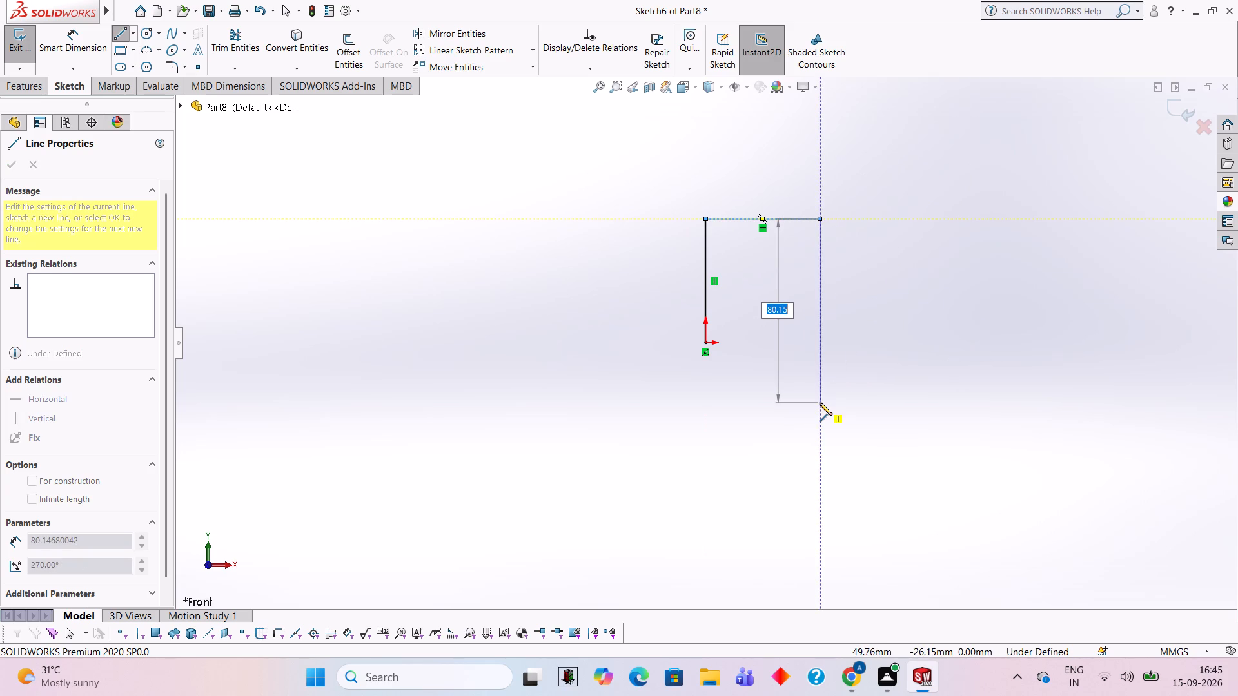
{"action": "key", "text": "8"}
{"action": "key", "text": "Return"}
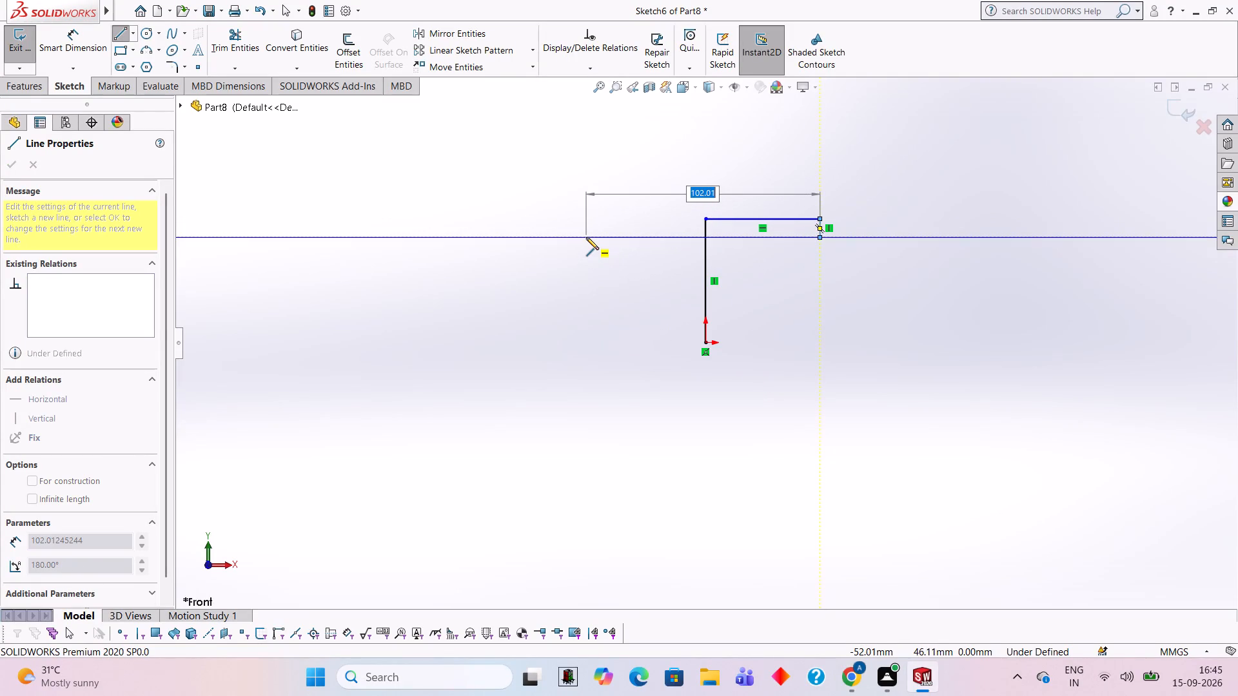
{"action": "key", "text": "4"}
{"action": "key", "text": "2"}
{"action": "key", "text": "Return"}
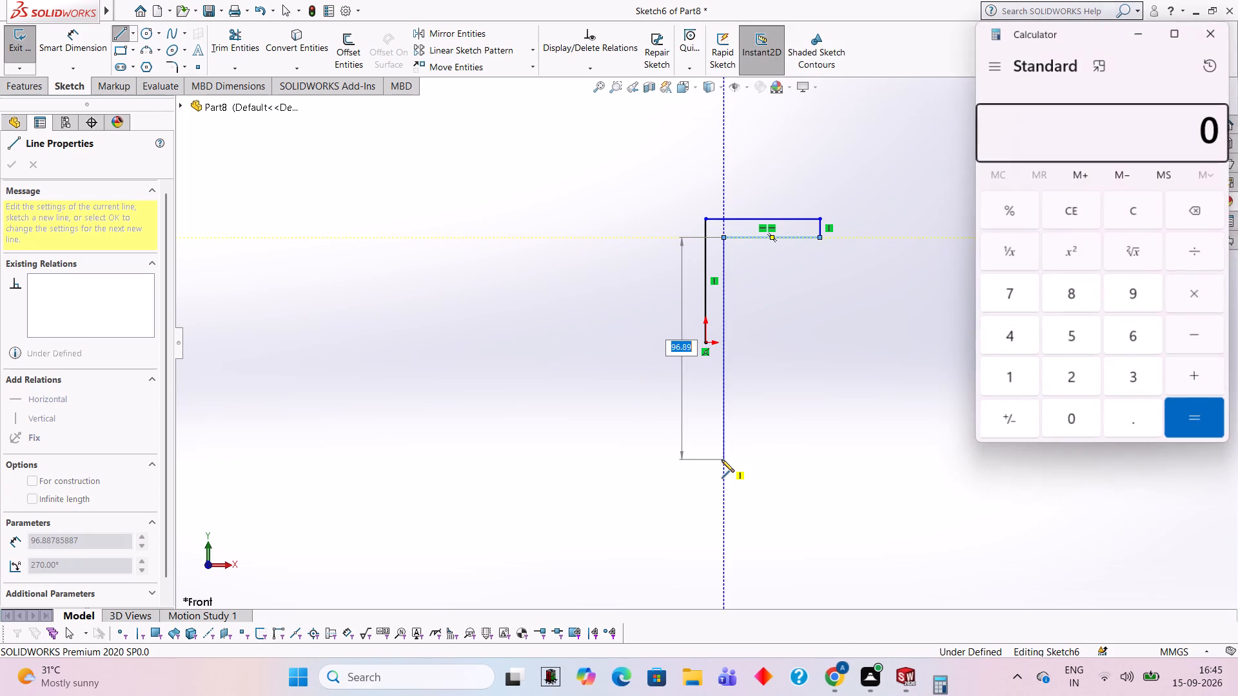
Calculate 54 minus 8 in Calculator for the inner vertical edge length.
{"action": "type", "text": "54"}
{"action": "key", "text": "minus"}
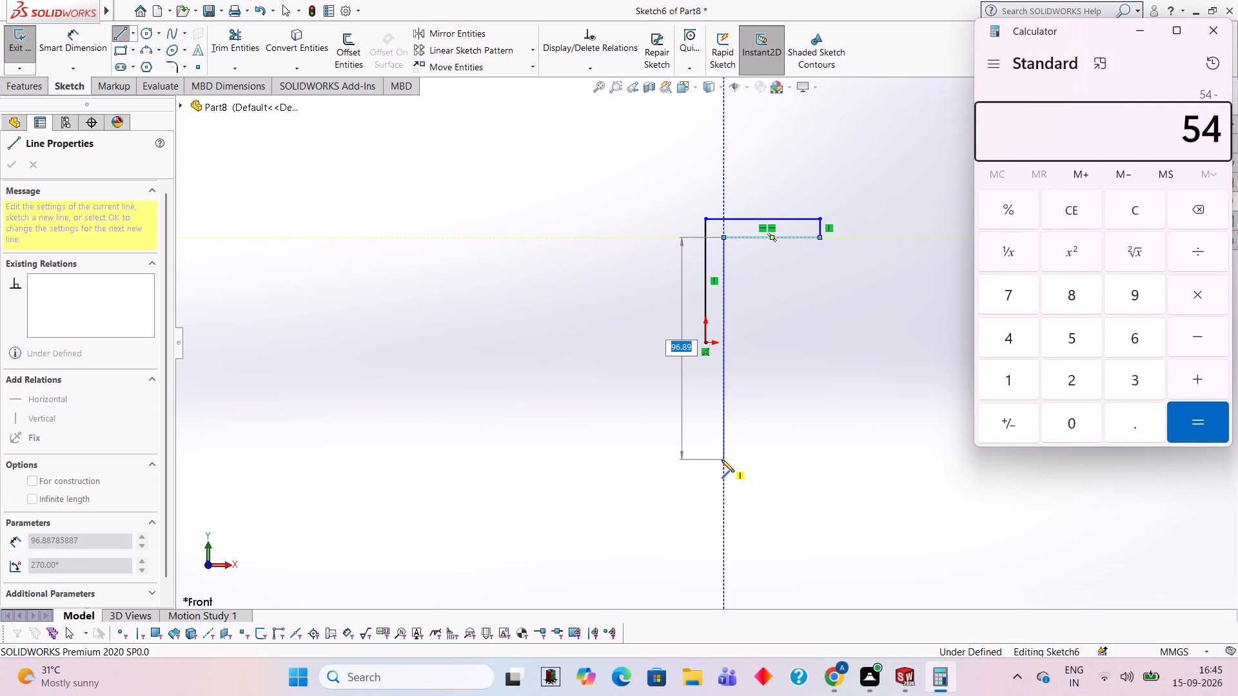
{"action": "key", "text": "8"}
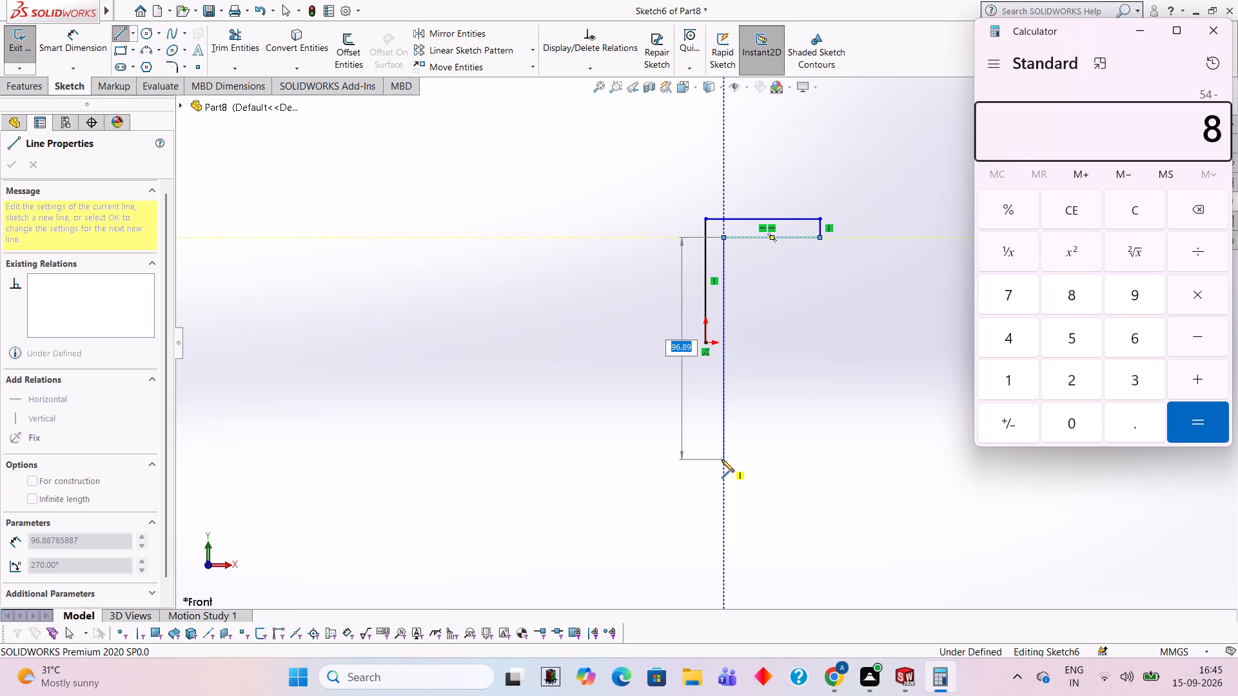
{"action": "key", "text": "Return"}
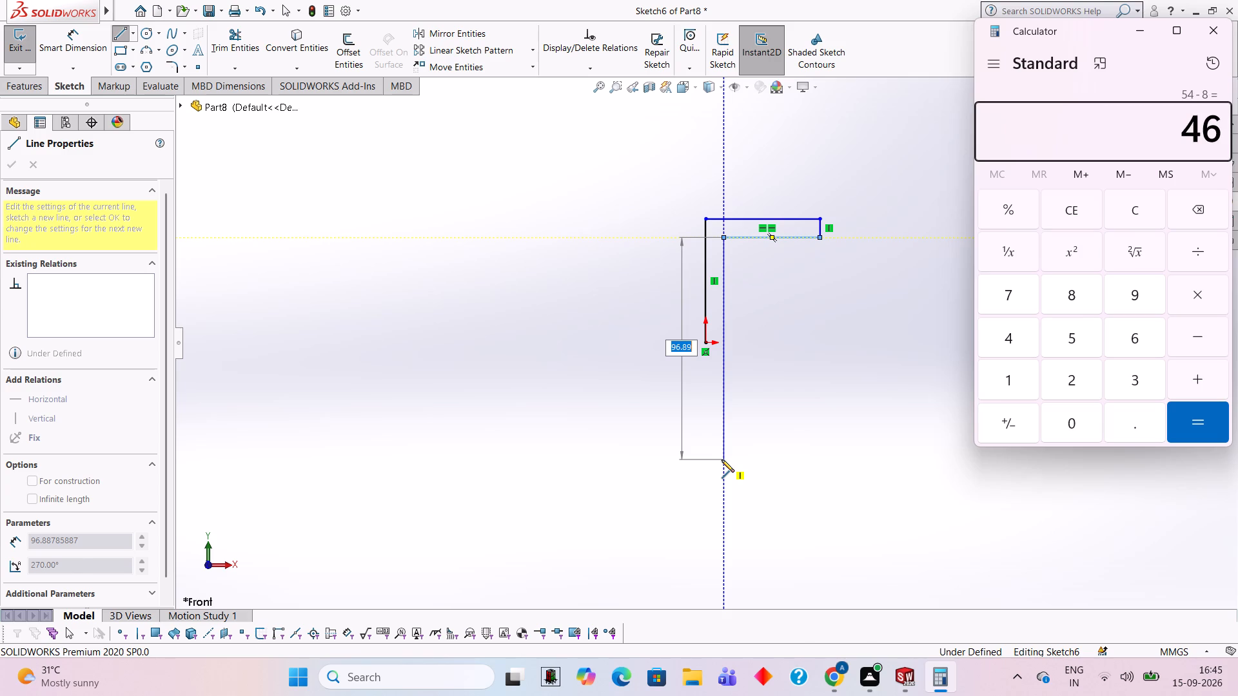
{"action": "left_click", "coordinate": [1221, 28]}
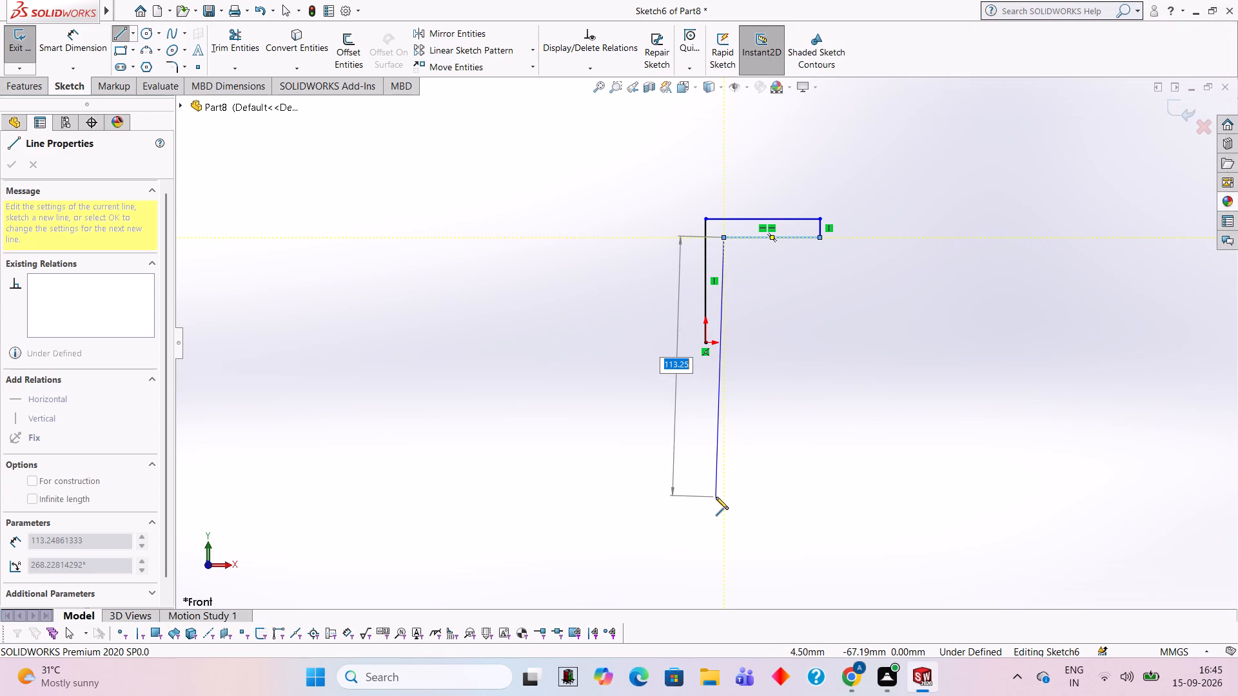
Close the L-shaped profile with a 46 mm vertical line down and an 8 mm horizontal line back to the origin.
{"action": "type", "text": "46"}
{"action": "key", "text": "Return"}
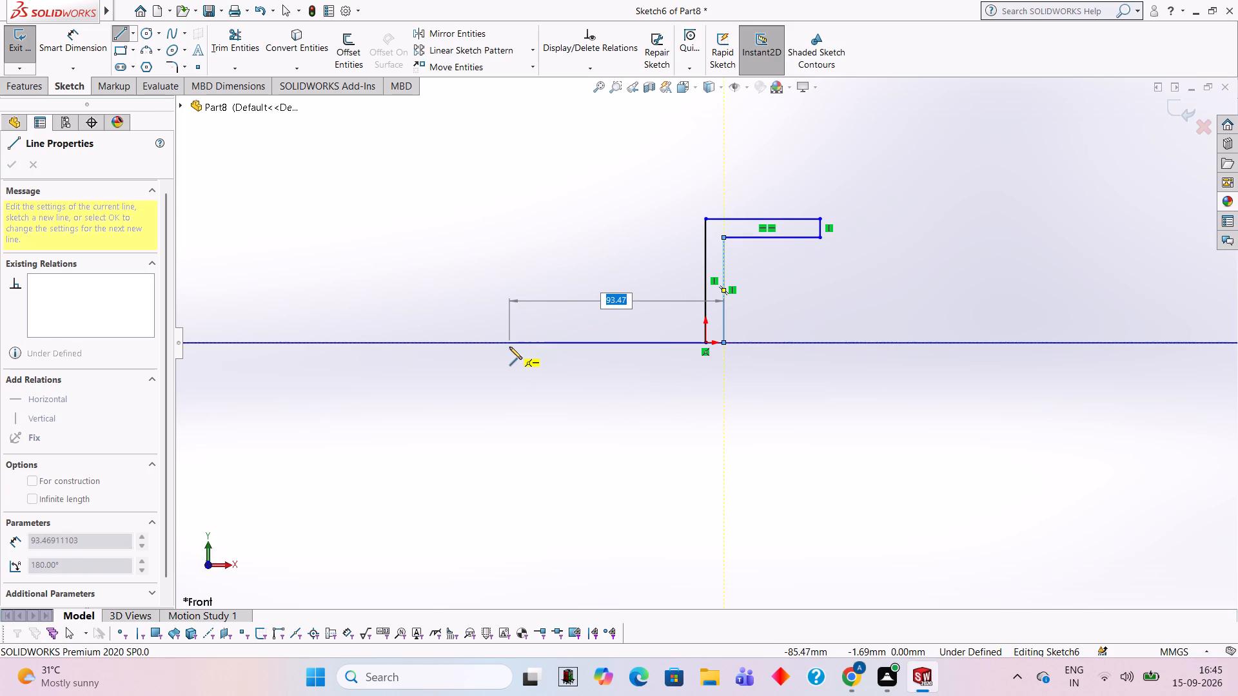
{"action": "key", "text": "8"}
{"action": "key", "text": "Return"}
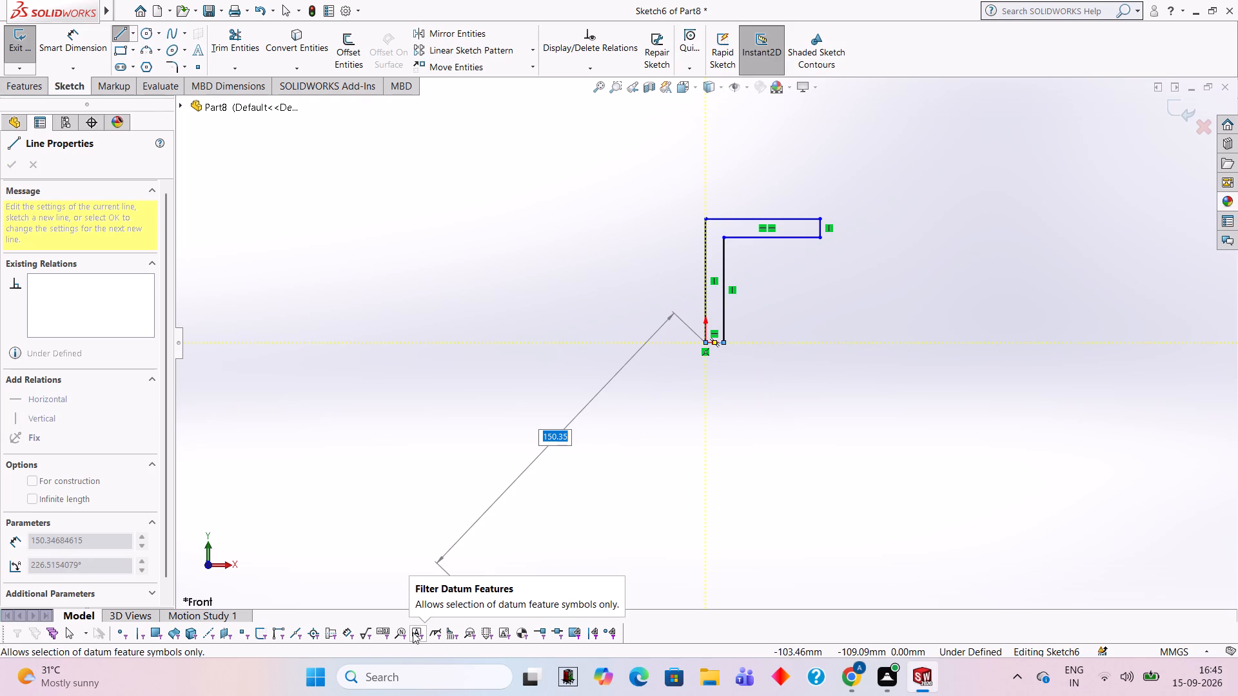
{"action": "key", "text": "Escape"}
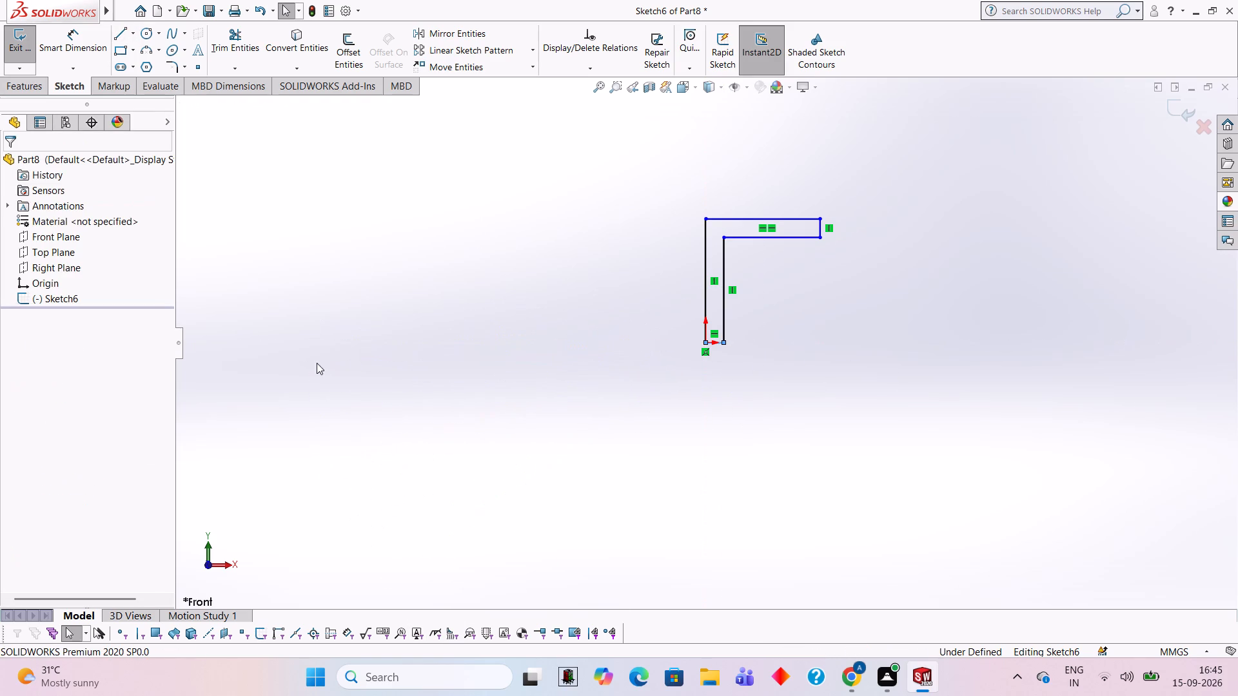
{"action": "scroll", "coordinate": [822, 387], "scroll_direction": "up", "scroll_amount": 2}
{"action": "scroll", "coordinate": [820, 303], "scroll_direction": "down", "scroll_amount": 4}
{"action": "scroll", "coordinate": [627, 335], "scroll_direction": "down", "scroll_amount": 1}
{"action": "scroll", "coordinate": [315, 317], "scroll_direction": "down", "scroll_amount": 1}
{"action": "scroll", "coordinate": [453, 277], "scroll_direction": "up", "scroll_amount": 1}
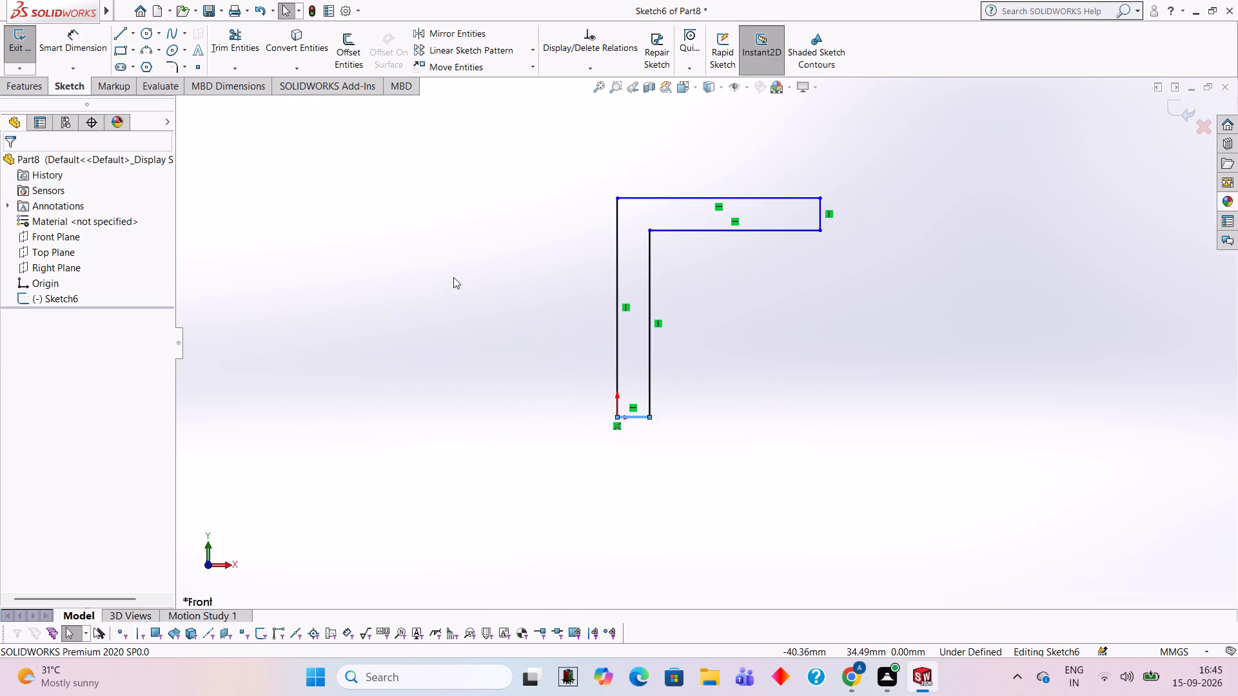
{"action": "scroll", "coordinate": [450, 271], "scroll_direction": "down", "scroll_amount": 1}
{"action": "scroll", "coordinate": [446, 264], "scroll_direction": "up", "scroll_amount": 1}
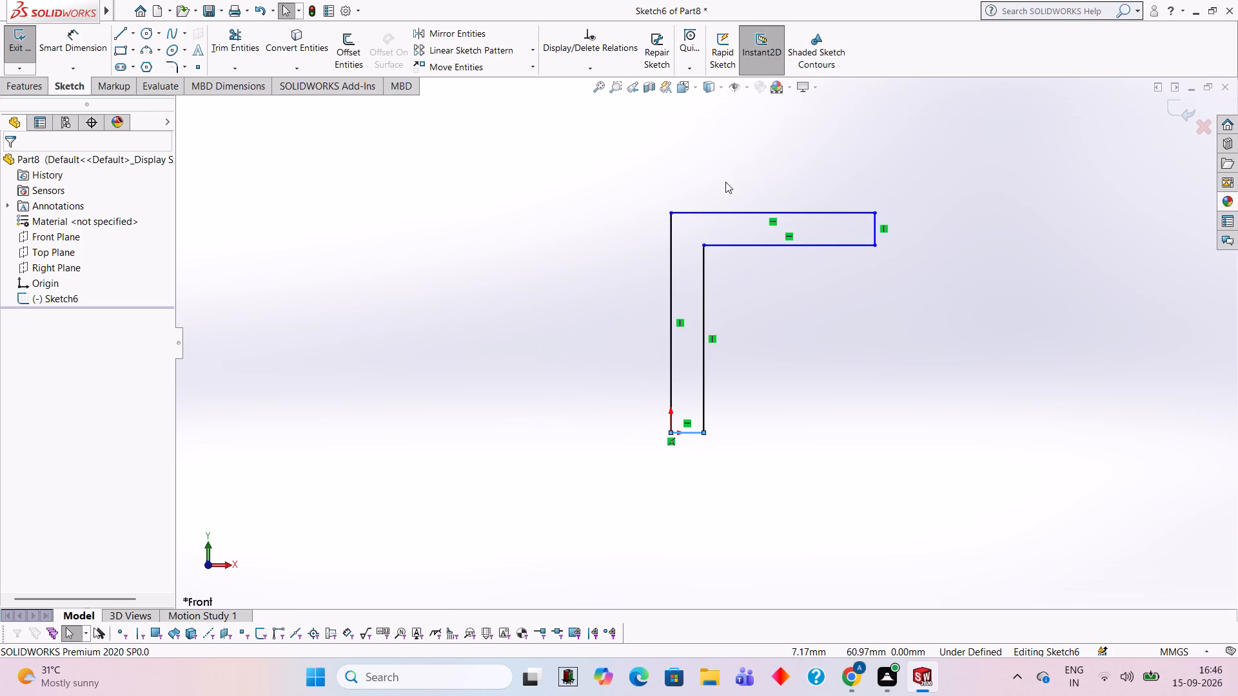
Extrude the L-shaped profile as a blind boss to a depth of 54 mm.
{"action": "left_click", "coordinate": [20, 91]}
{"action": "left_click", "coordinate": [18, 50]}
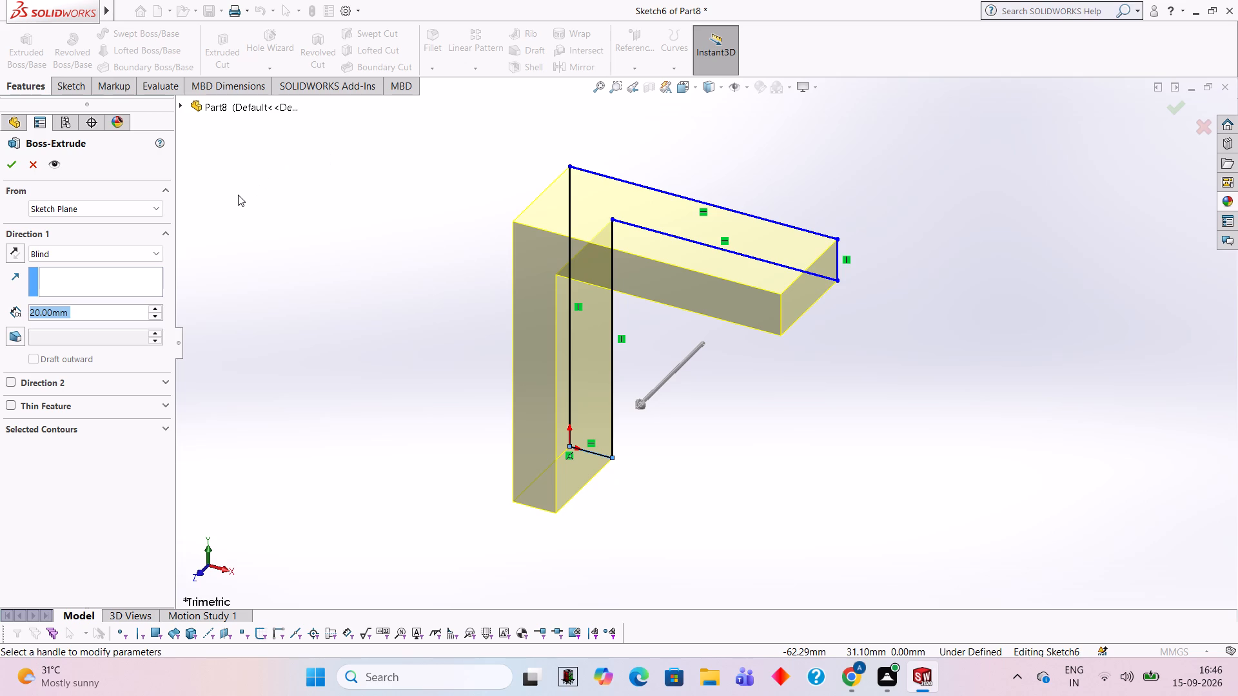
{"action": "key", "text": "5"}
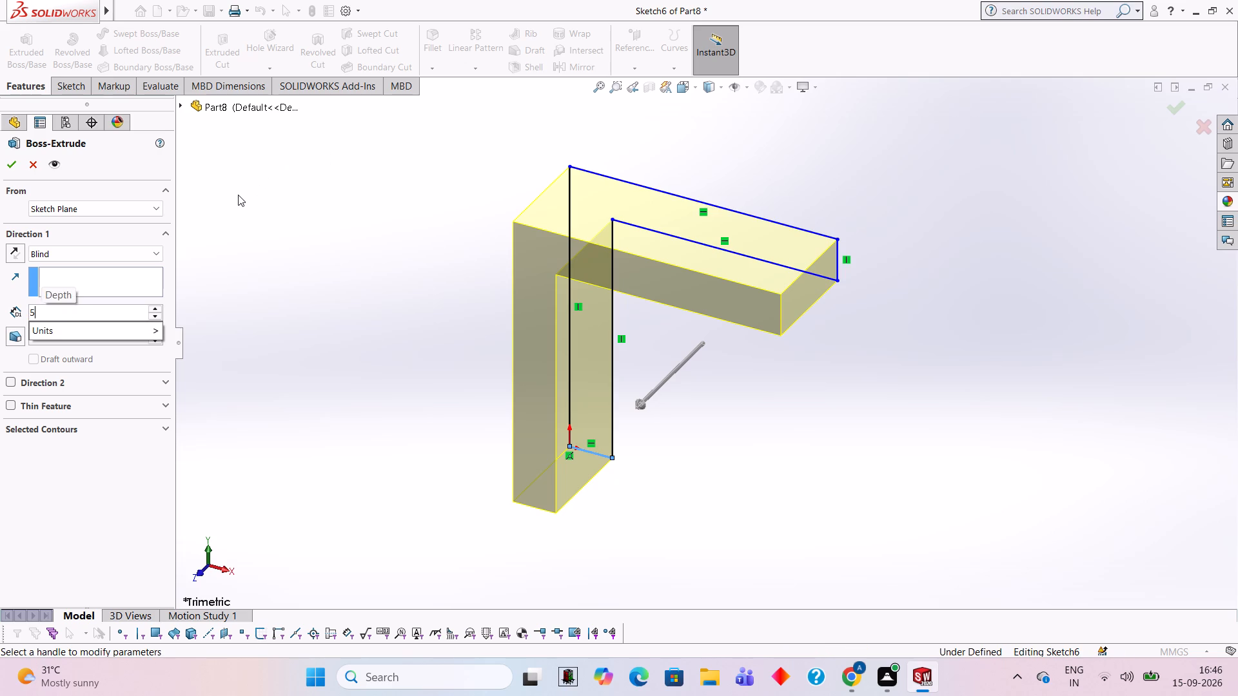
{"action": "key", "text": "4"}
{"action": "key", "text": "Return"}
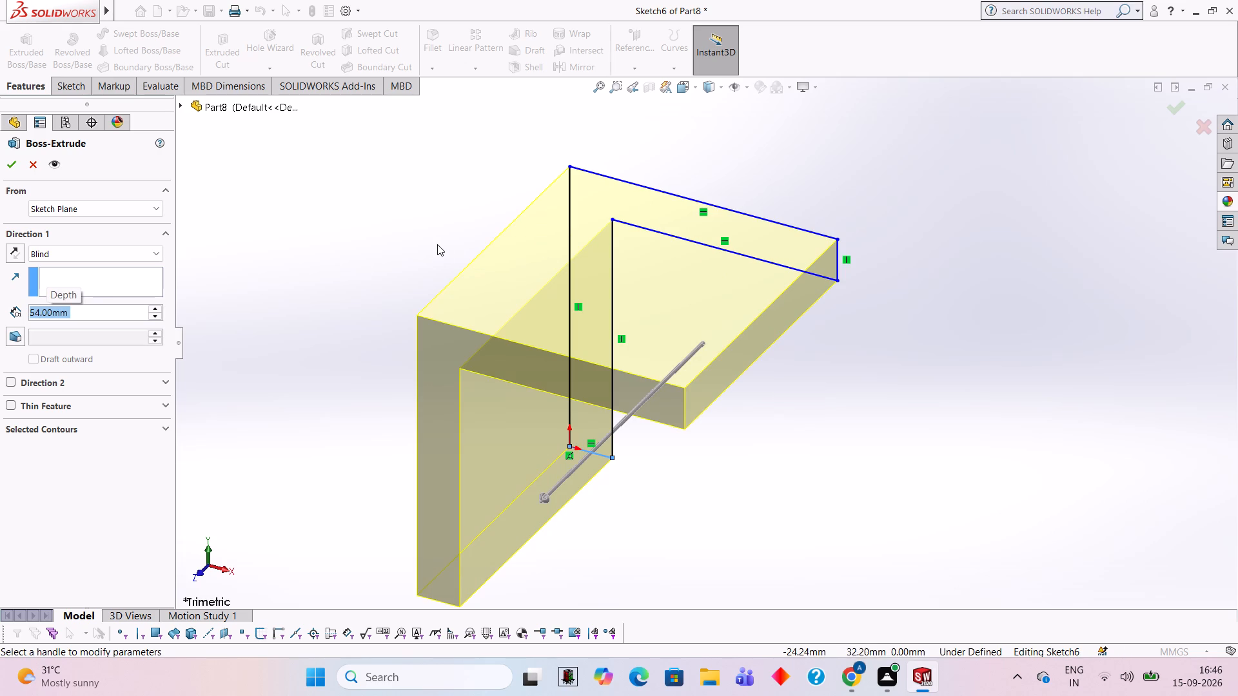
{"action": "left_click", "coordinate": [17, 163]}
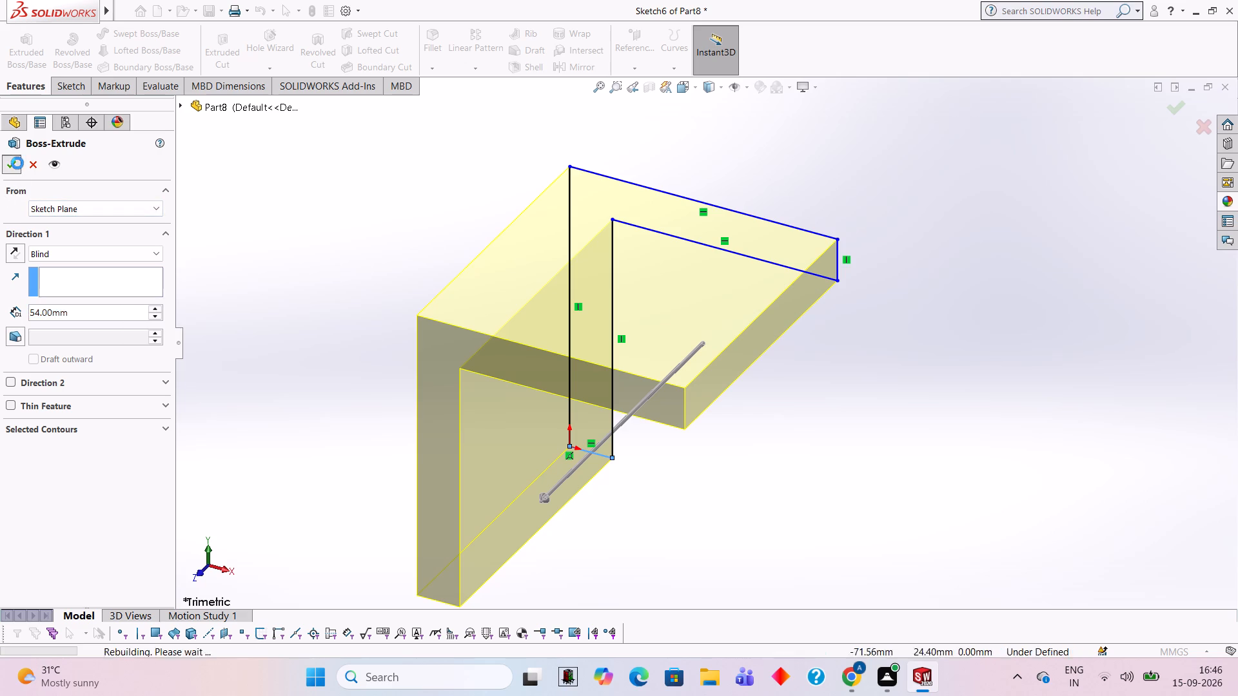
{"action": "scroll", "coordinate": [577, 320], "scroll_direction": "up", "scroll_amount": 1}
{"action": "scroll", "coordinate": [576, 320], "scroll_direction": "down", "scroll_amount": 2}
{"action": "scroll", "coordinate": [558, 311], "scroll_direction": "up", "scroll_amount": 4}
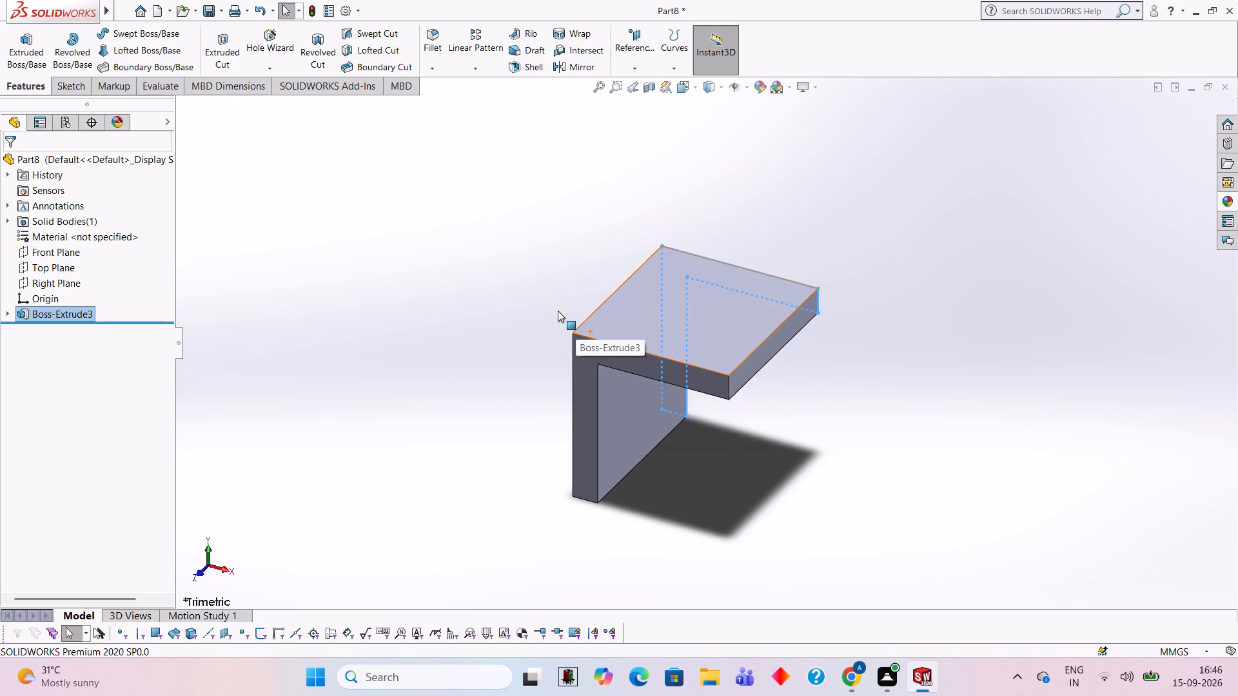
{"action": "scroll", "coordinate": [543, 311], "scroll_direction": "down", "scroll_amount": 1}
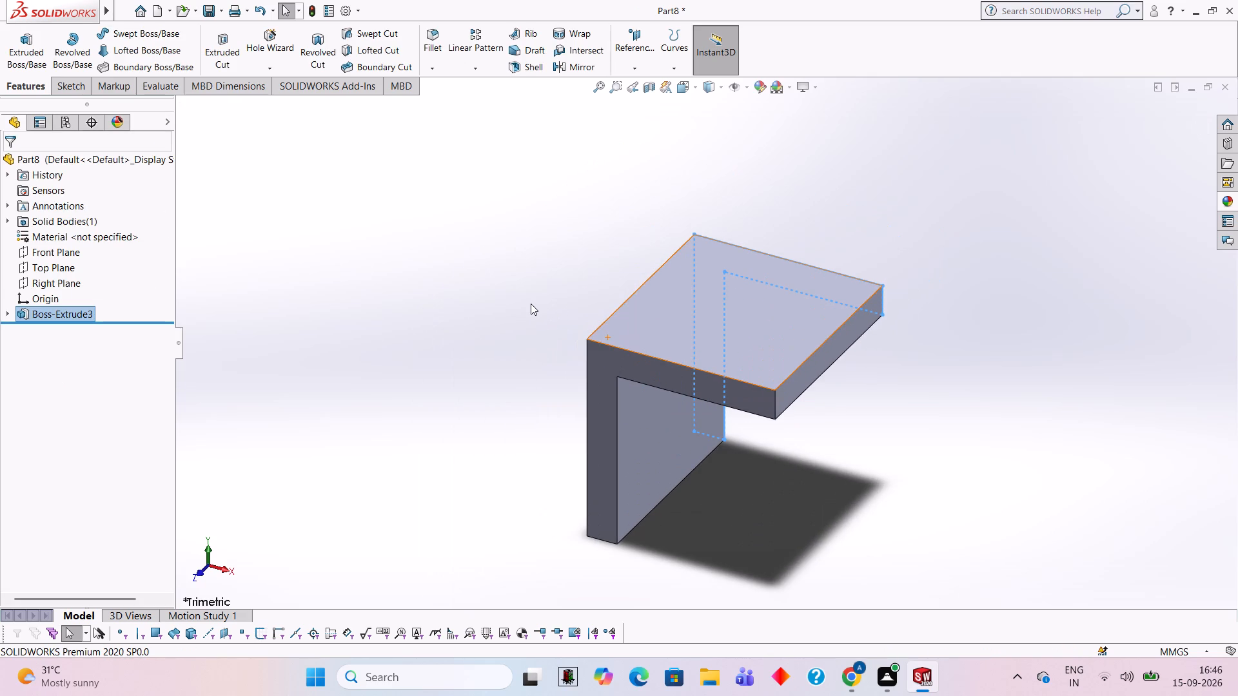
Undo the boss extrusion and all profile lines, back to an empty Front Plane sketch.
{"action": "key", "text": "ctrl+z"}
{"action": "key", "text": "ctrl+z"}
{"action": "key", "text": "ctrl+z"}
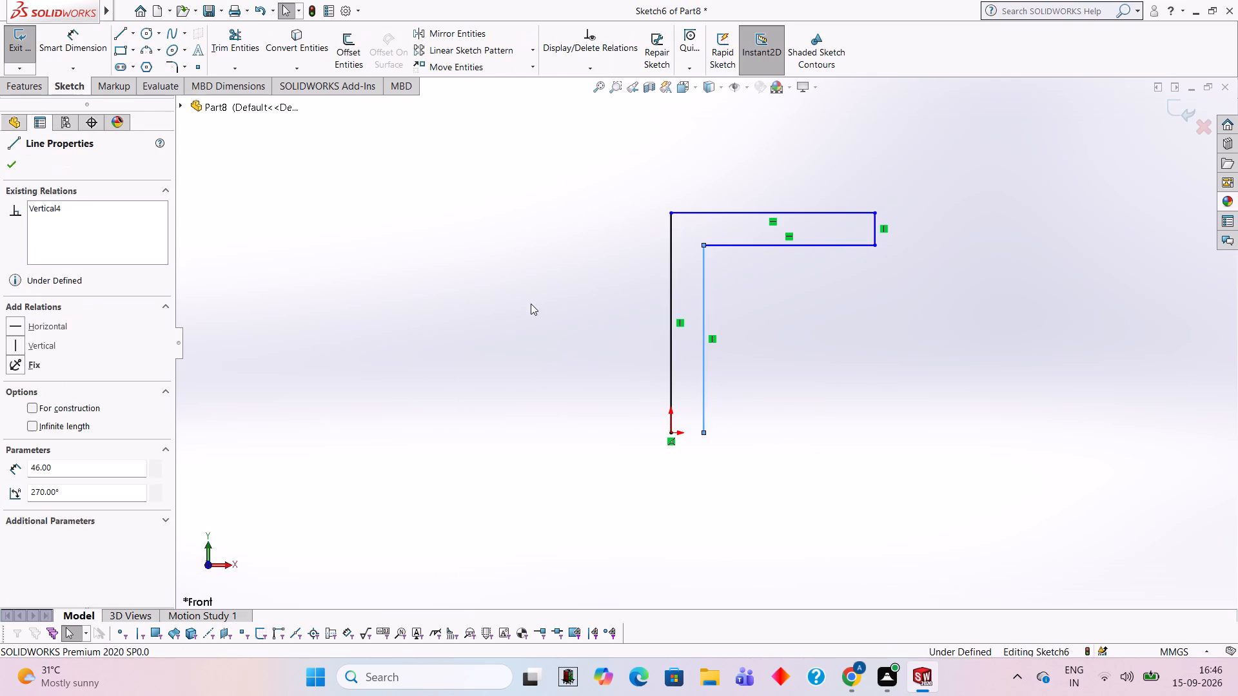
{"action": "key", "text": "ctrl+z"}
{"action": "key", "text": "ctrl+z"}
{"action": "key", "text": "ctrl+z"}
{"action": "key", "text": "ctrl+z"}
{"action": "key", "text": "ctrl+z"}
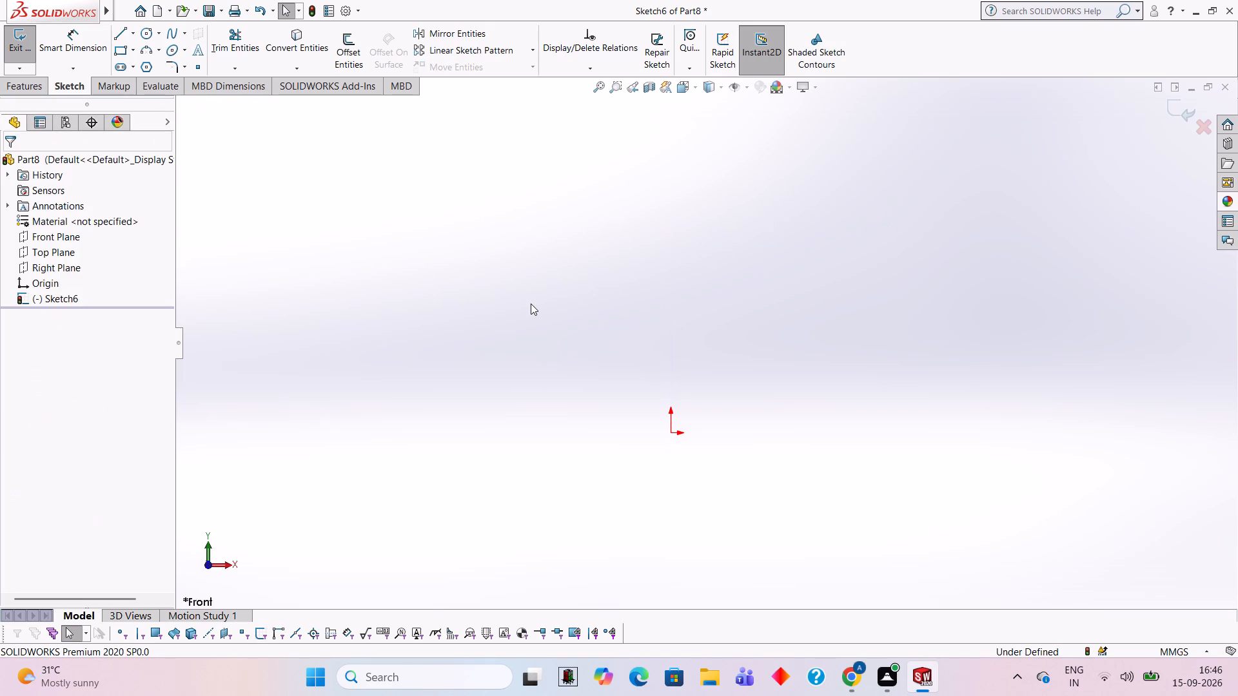
Sketch the L-profile's outer lines from the origin: 50 mm up, 54 mm horizontally to the right, and 8 mm down.
{"action": "left_click", "coordinate": [122, 32]}
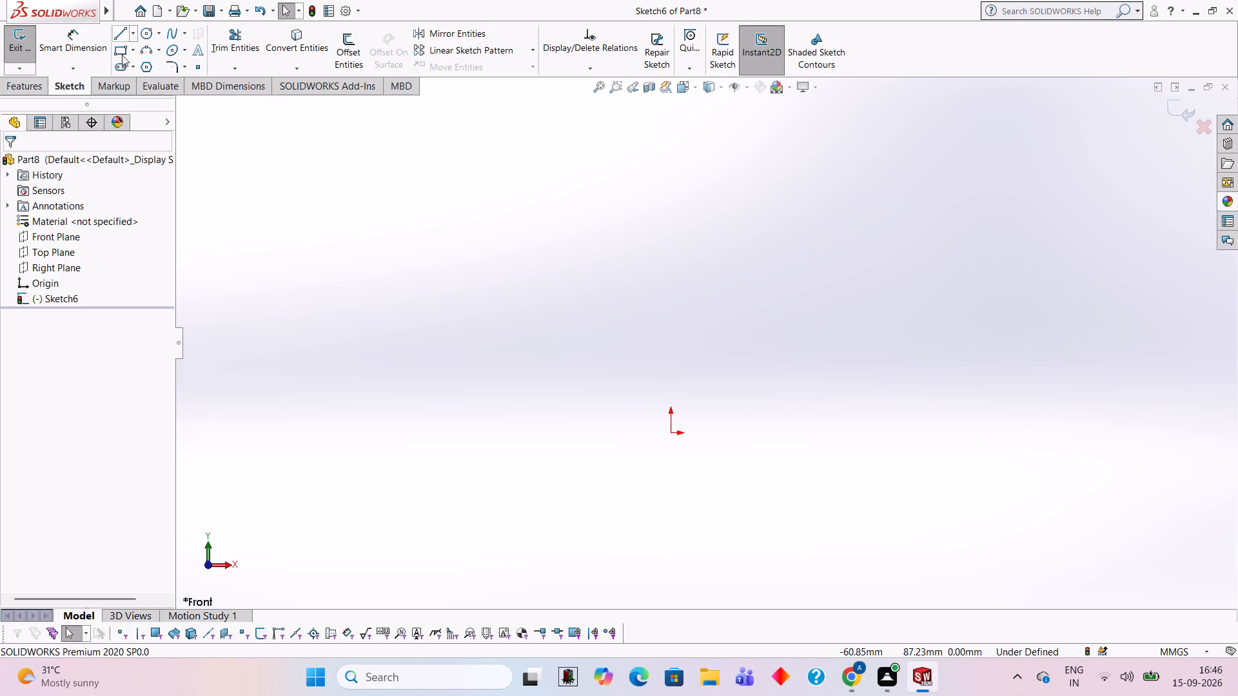
{"action": "left_click", "coordinate": [671, 435]}
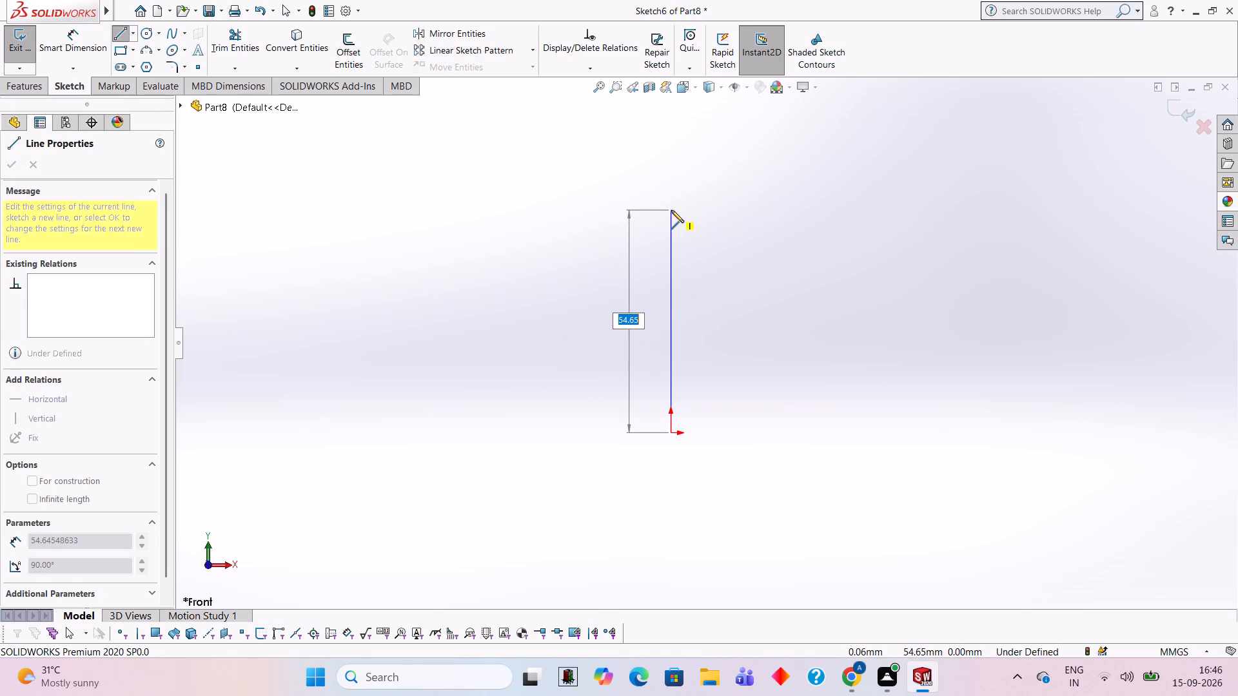
{"action": "type", "text": "50"}
{"action": "key", "text": "Return"}
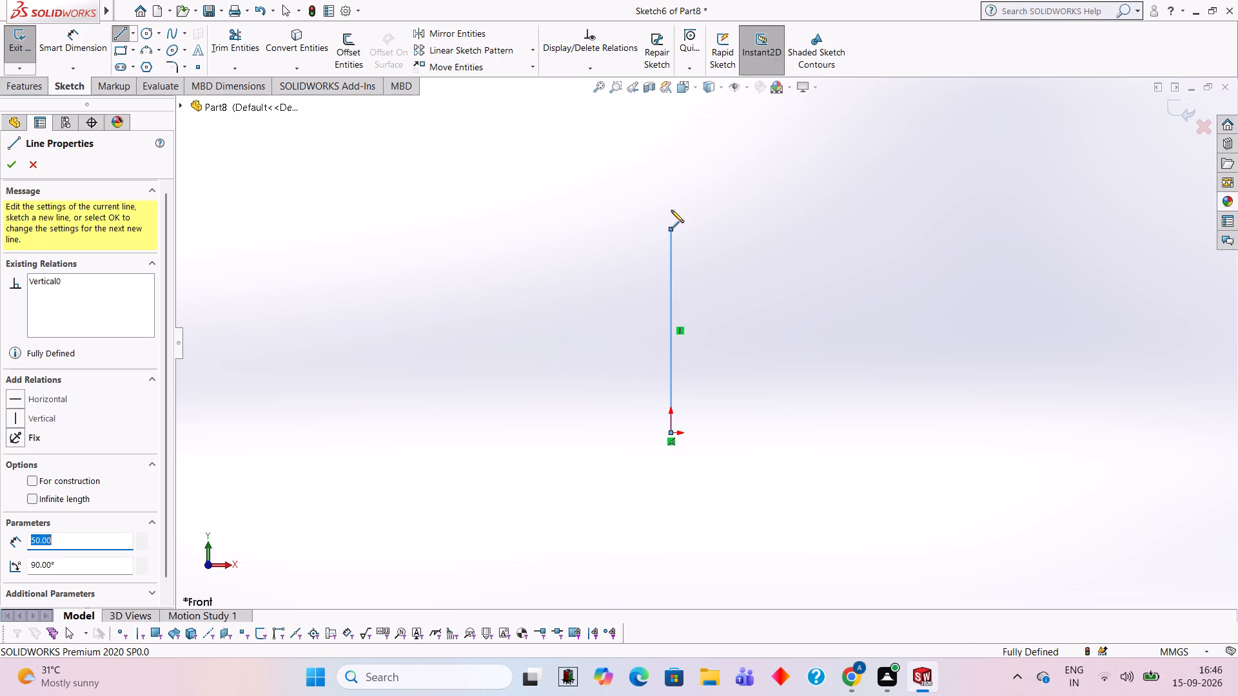
{"action": "type", "text": "54"}
{"action": "key", "text": "Return"}
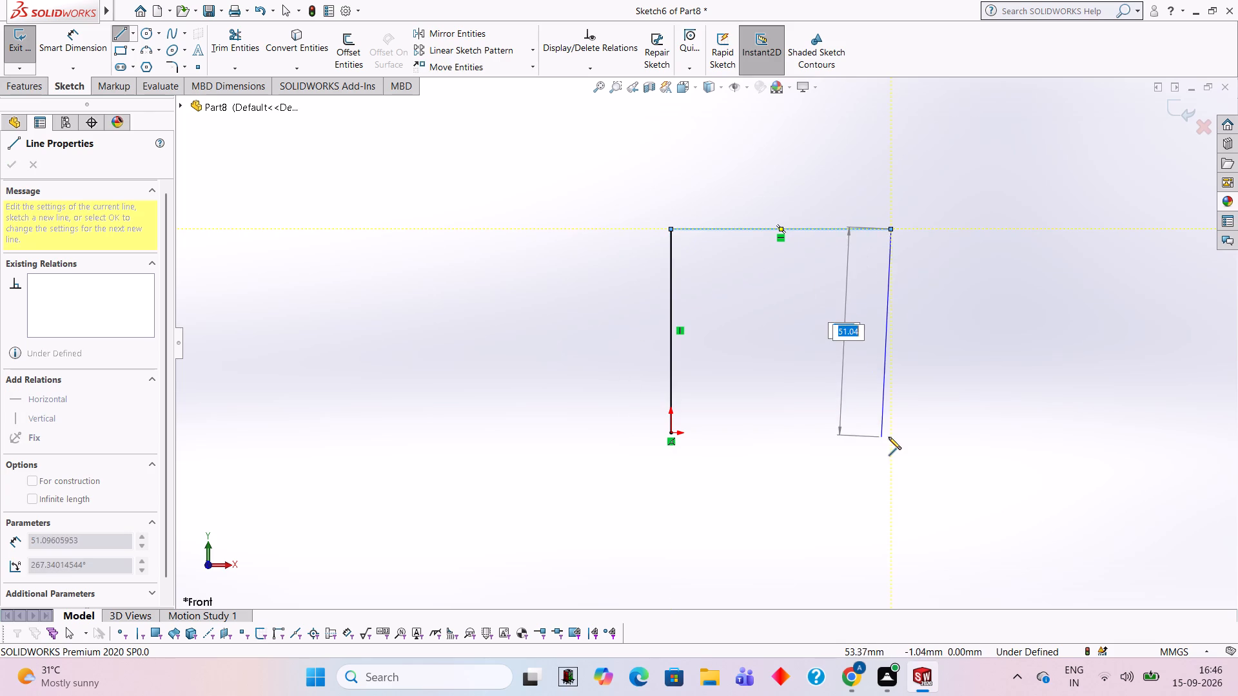
{"action": "key", "text": "2"}
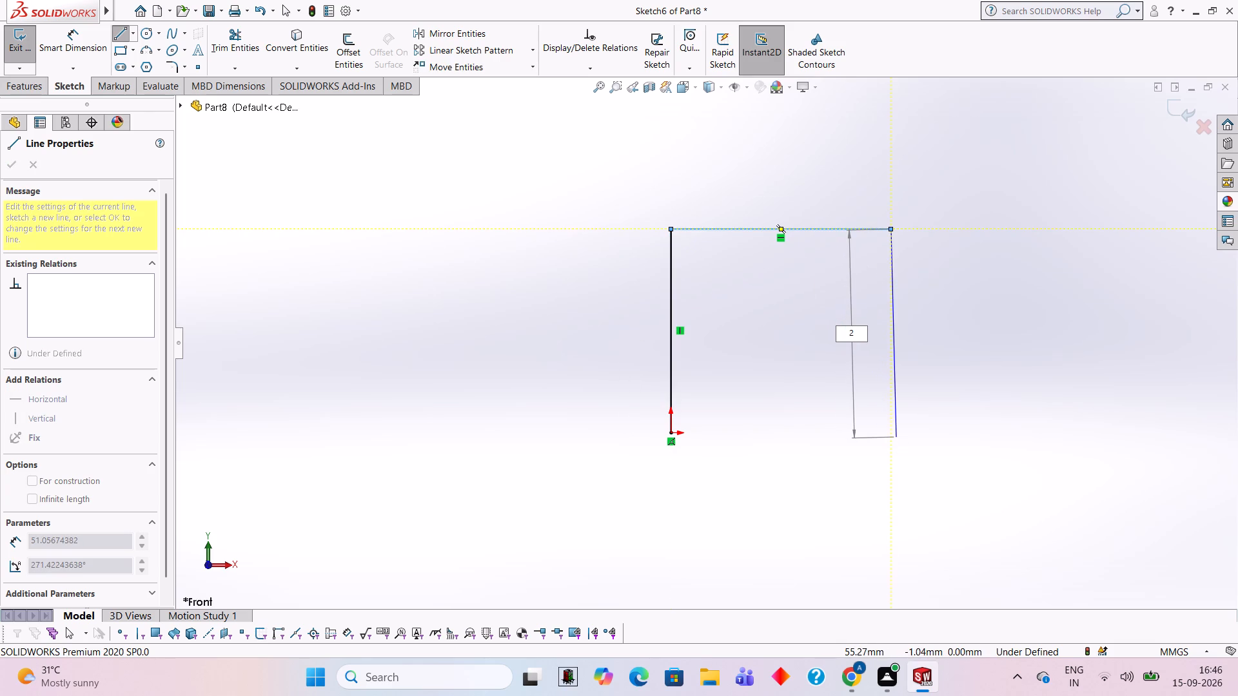
{"action": "key", "text": "BackSpace"}
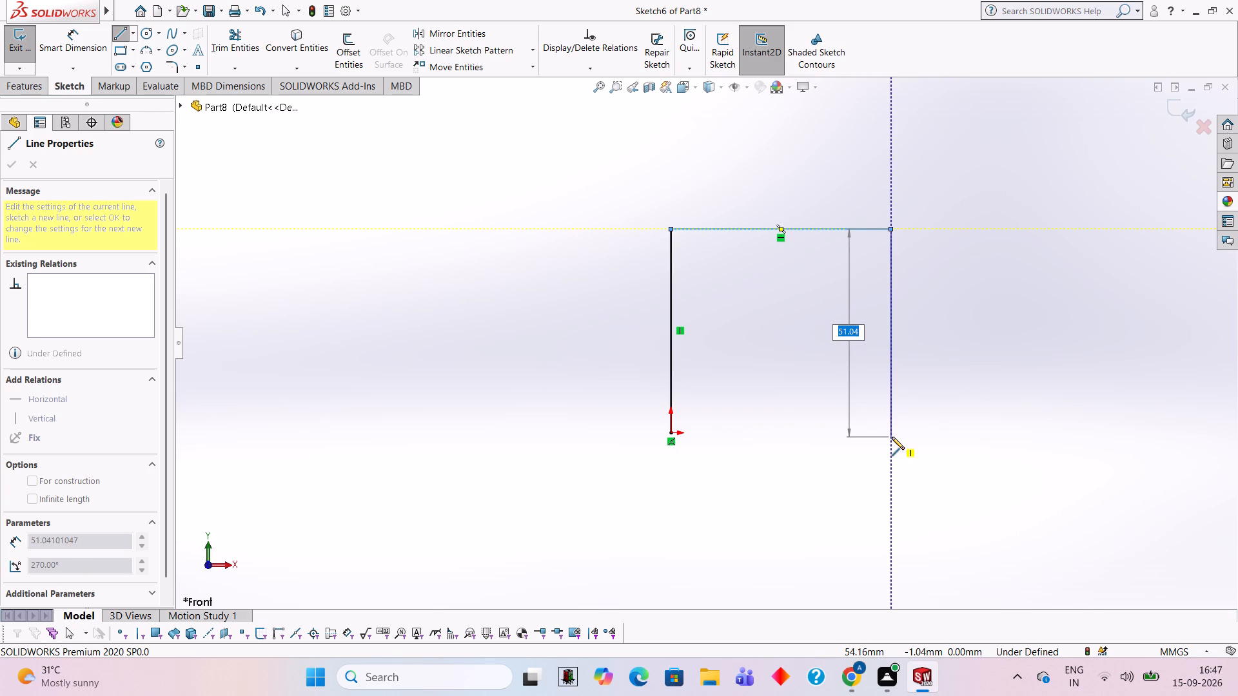
{"action": "key", "text": "8"}
{"action": "key", "text": "Return"}
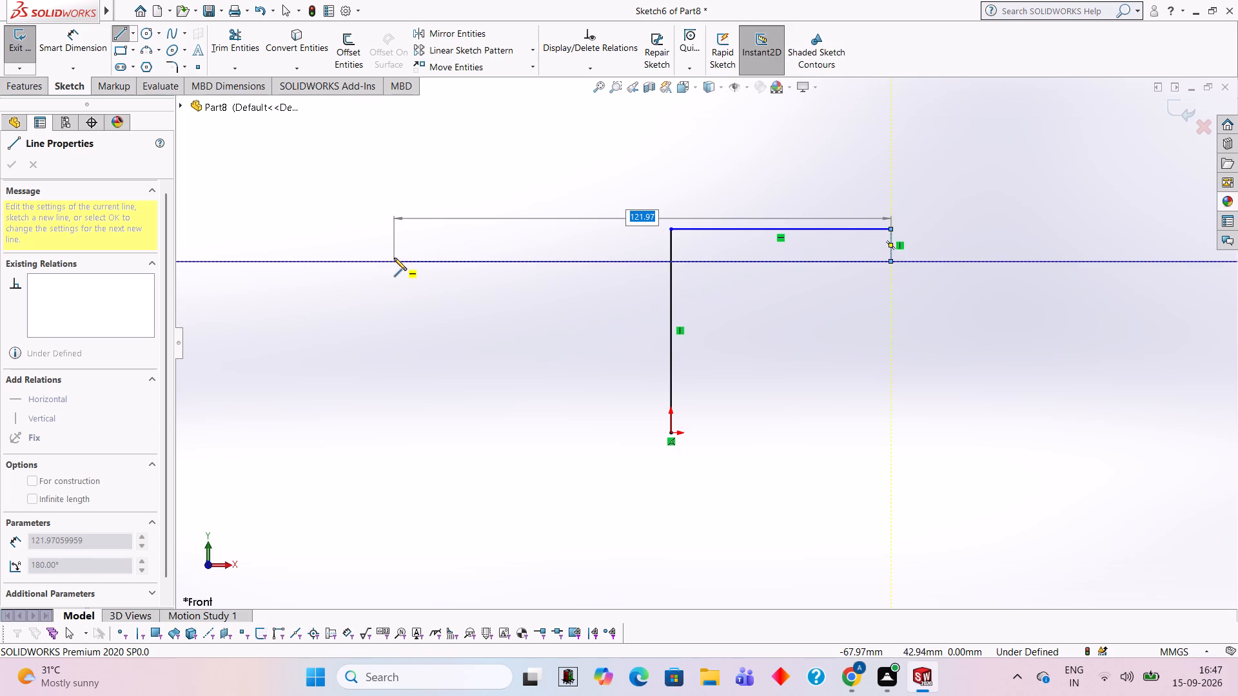
Close the L-profile with a 46 mm horizontal line inward, a 42 mm vertical line down, and an 8 mm line back to the origin.
{"action": "key", "text": "4"}
{"action": "key", "text": "6"}
{"action": "key", "text": "Return"}
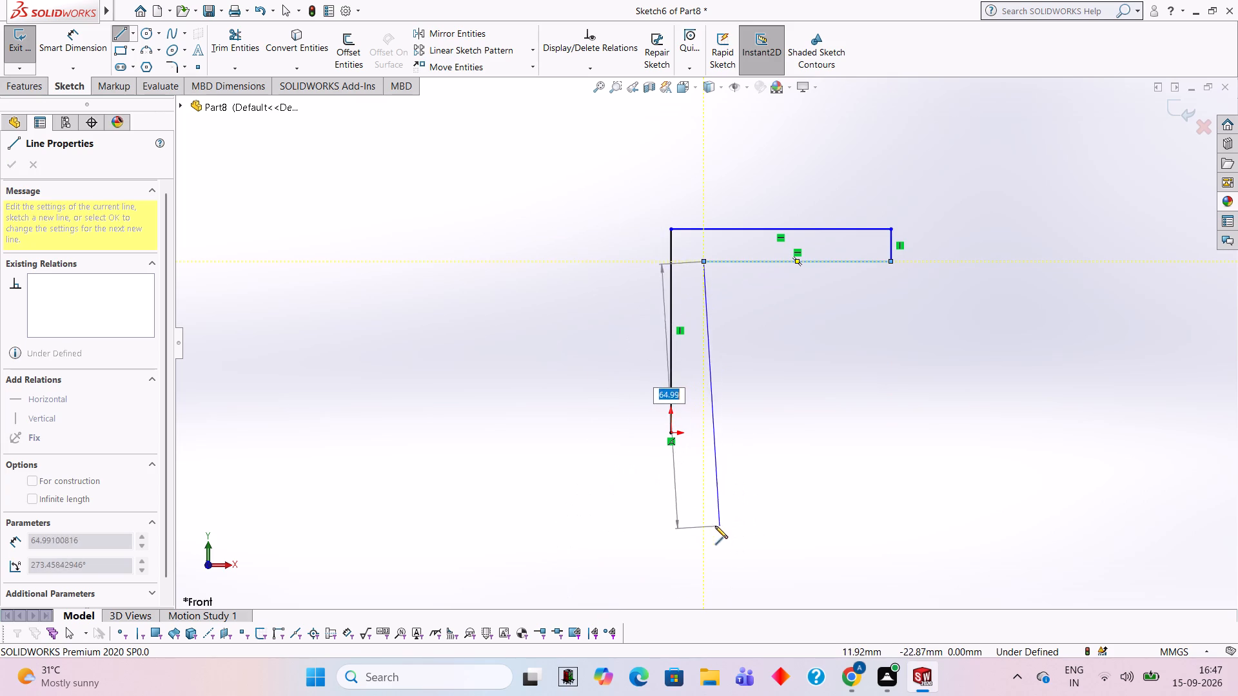
{"action": "type", "text": "42"}
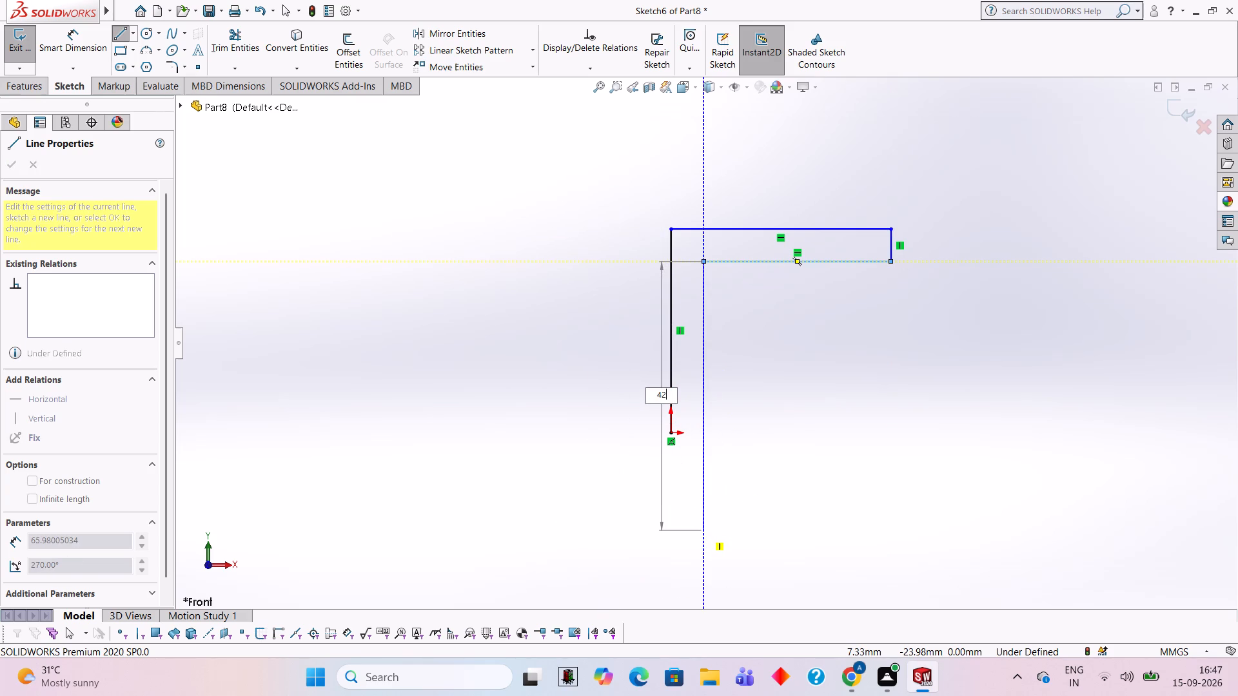
{"action": "key", "text": "Return"}
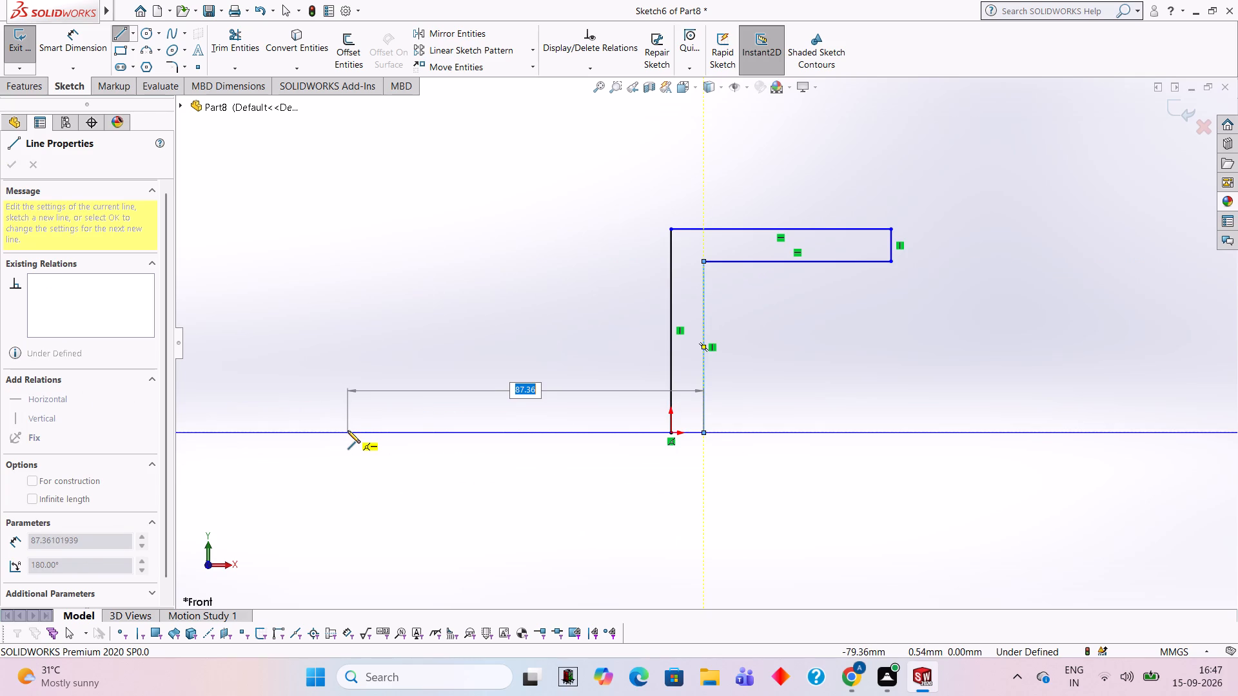
{"action": "key", "text": "8"}
{"action": "key", "text": "Return"}
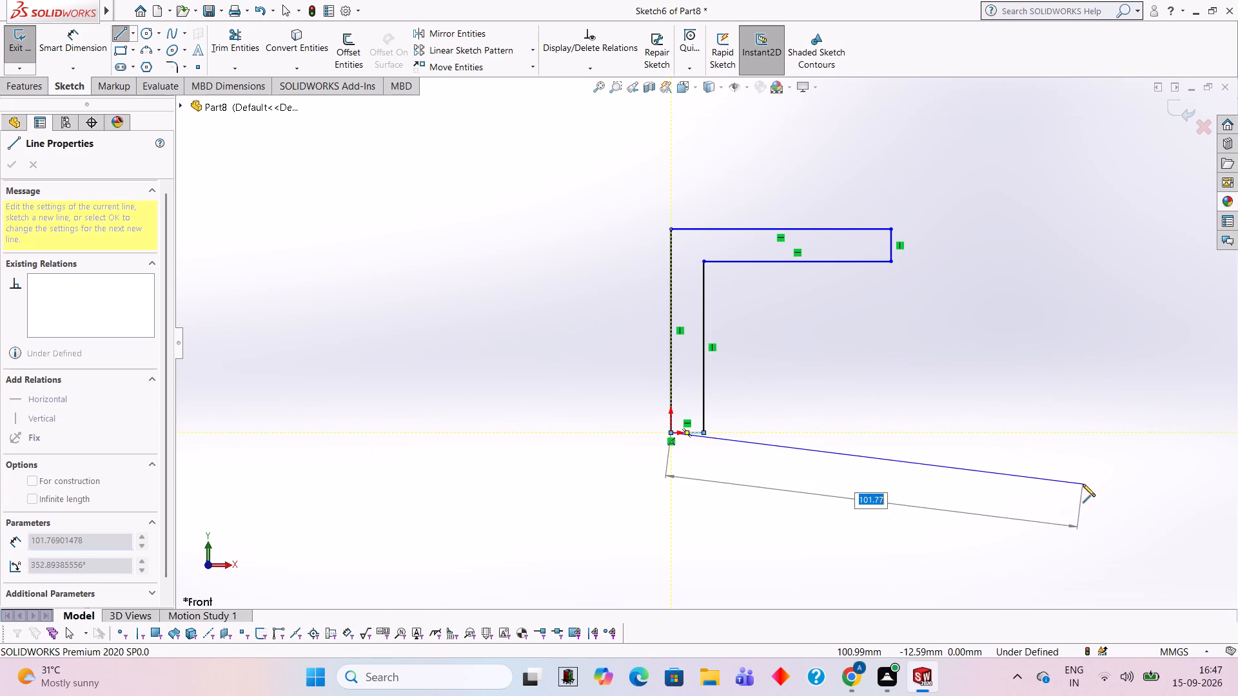
{"action": "key", "text": "Escape"}
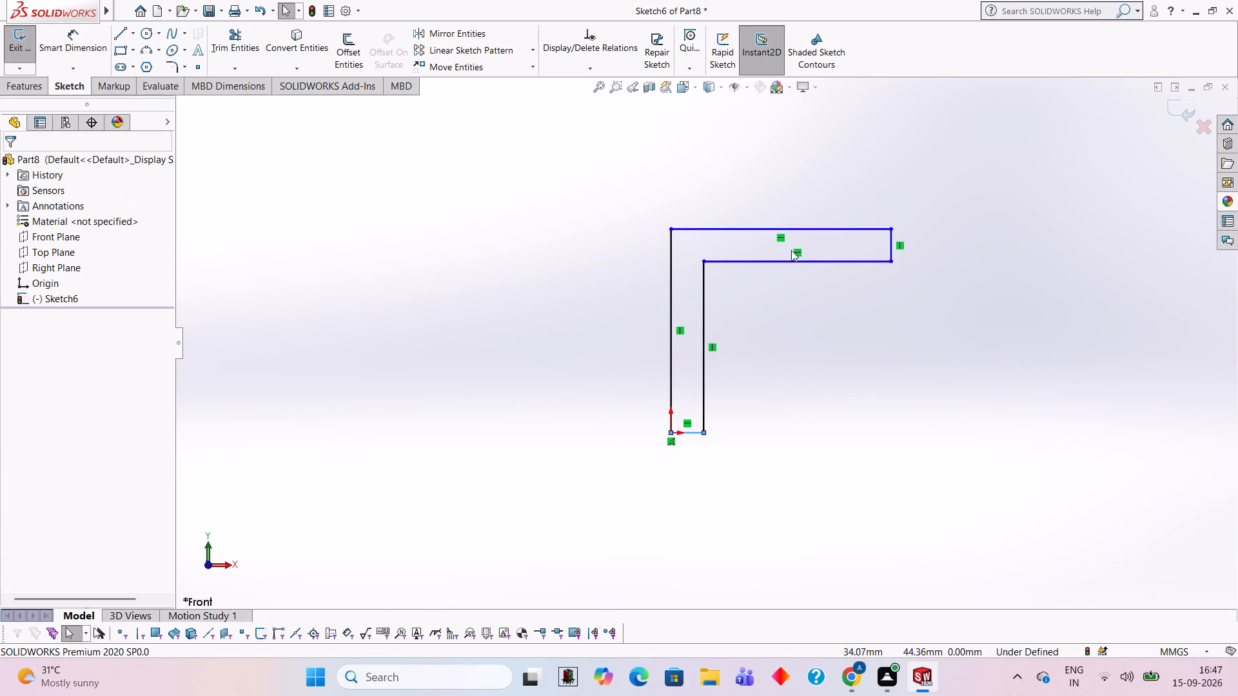
Extrude the closed L-profile as a blind boss to a depth of 54 mm.
{"action": "left_click", "coordinate": [37, 82]}
{"action": "left_click", "coordinate": [35, 56]}
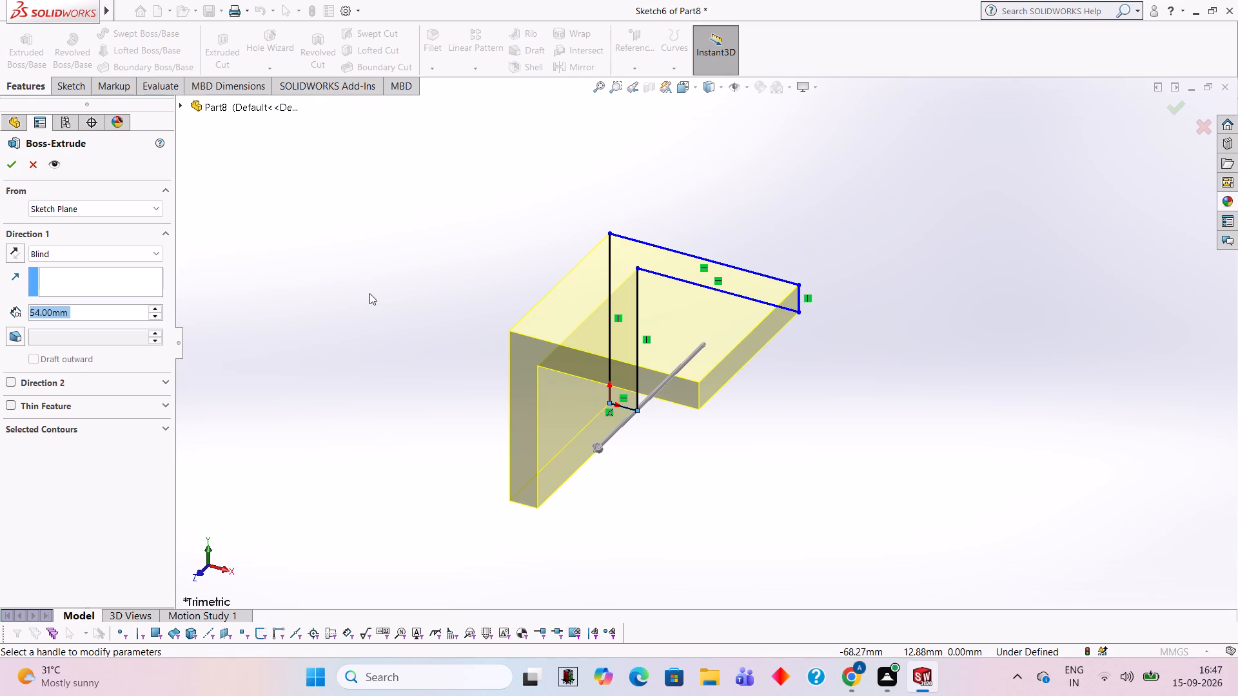
{"action": "left_click", "coordinate": [14, 157]}
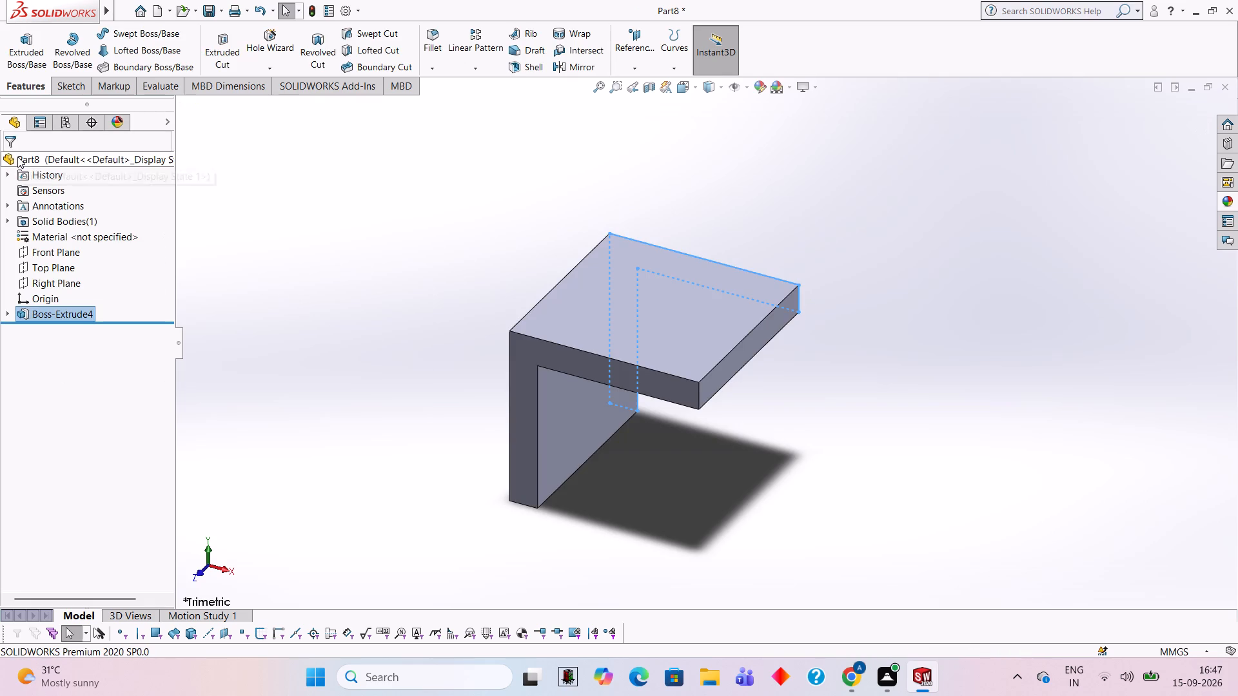
Start a sketch on the horizontal flange's top face and draw a 25 mm diameter circle near its middle.
{"action": "scroll", "coordinate": [643, 369], "scroll_direction": "up", "scroll_amount": 1}
{"action": "scroll", "coordinate": [643, 369], "scroll_direction": "down", "scroll_amount": 4}
{"action": "scroll", "coordinate": [643, 369], "scroll_direction": "up", "scroll_amount": 1}
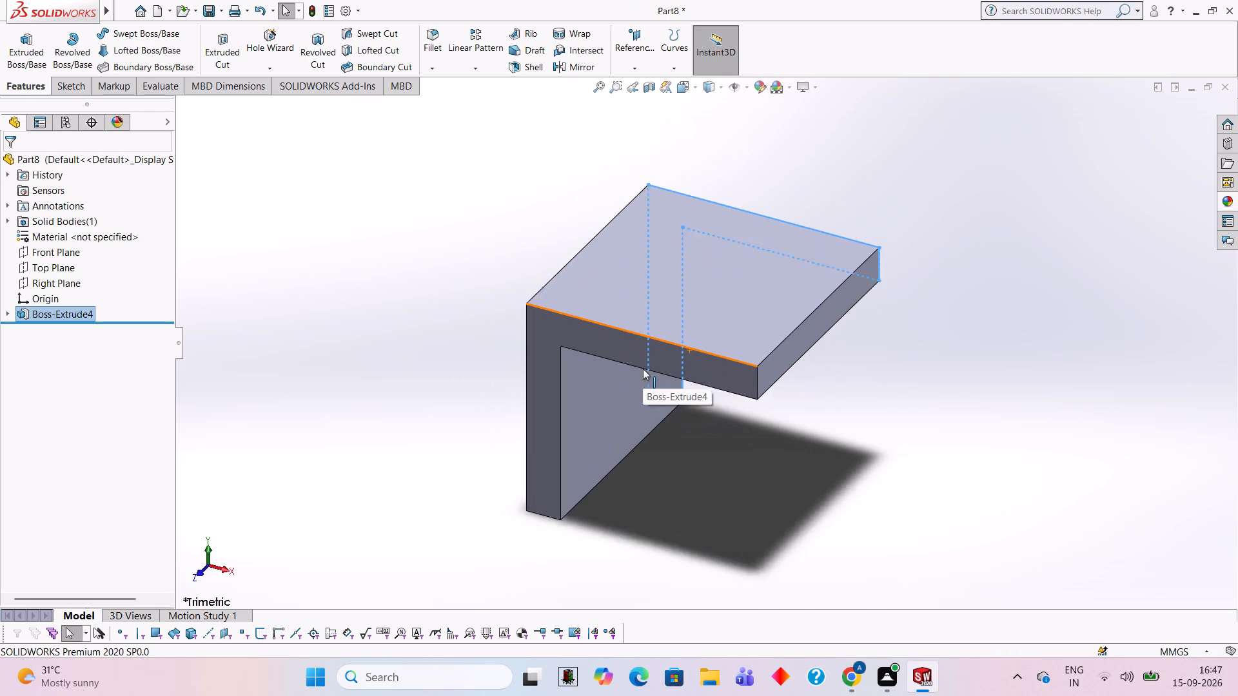
{"action": "scroll", "coordinate": [643, 369], "scroll_direction": "up", "scroll_amount": 2}
{"action": "scroll", "coordinate": [643, 369], "scroll_direction": "down", "scroll_amount": 1}
{"action": "left_click", "coordinate": [478, 230]}
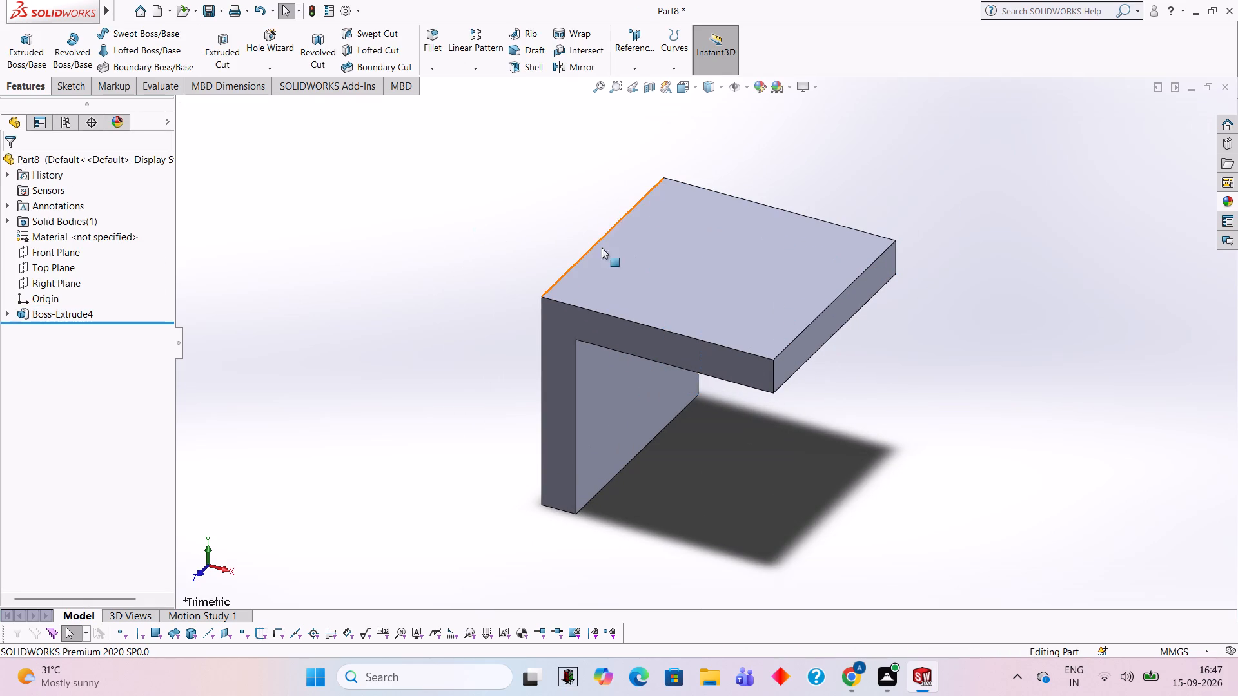
{"action": "left_click", "coordinate": [736, 259]}
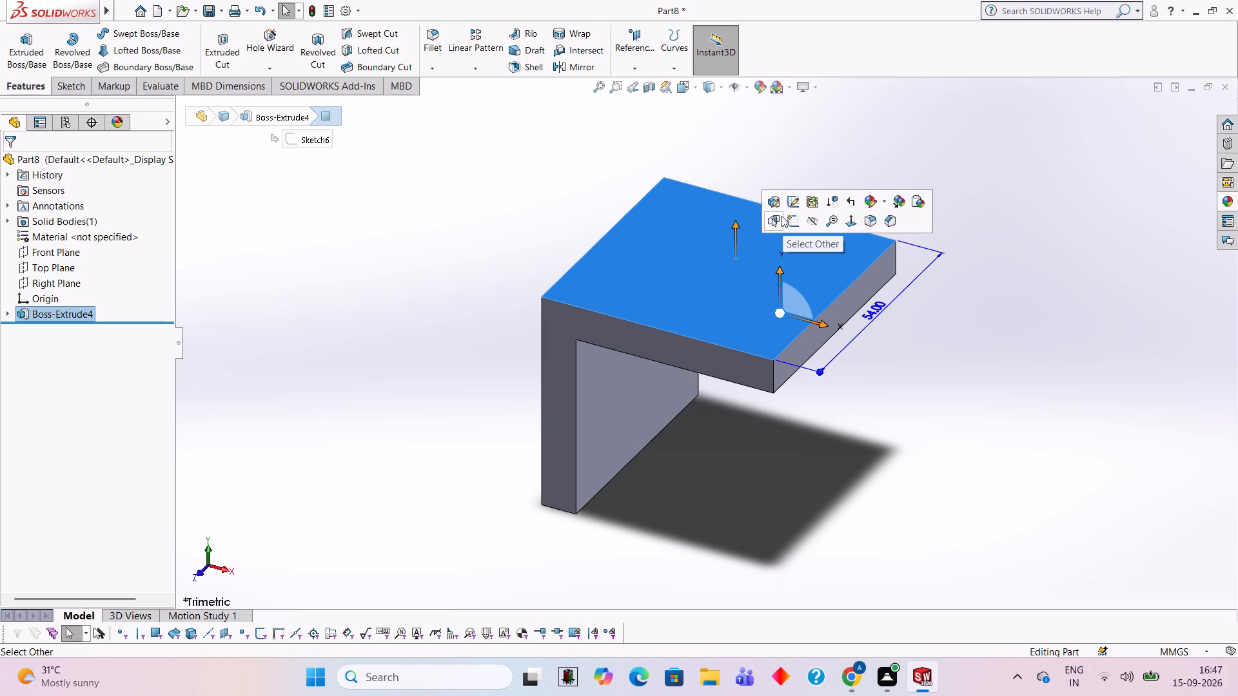
{"action": "left_click", "coordinate": [796, 218]}
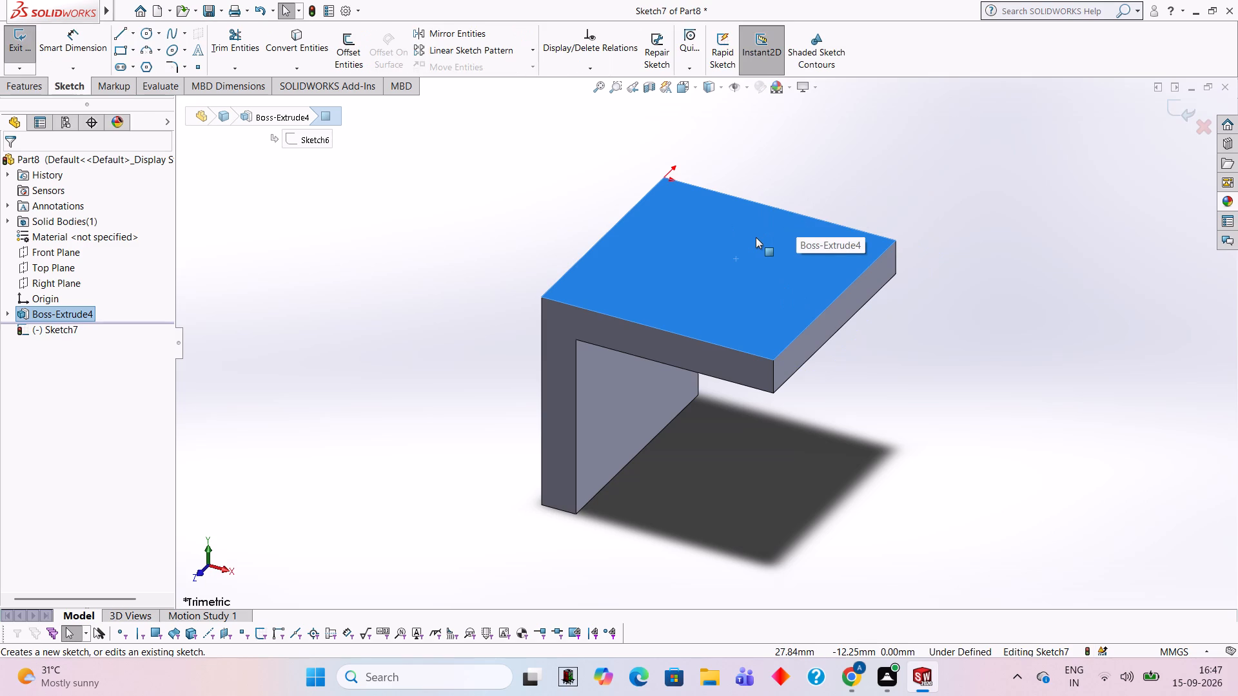
{"action": "key", "text": "ctrl+8"}
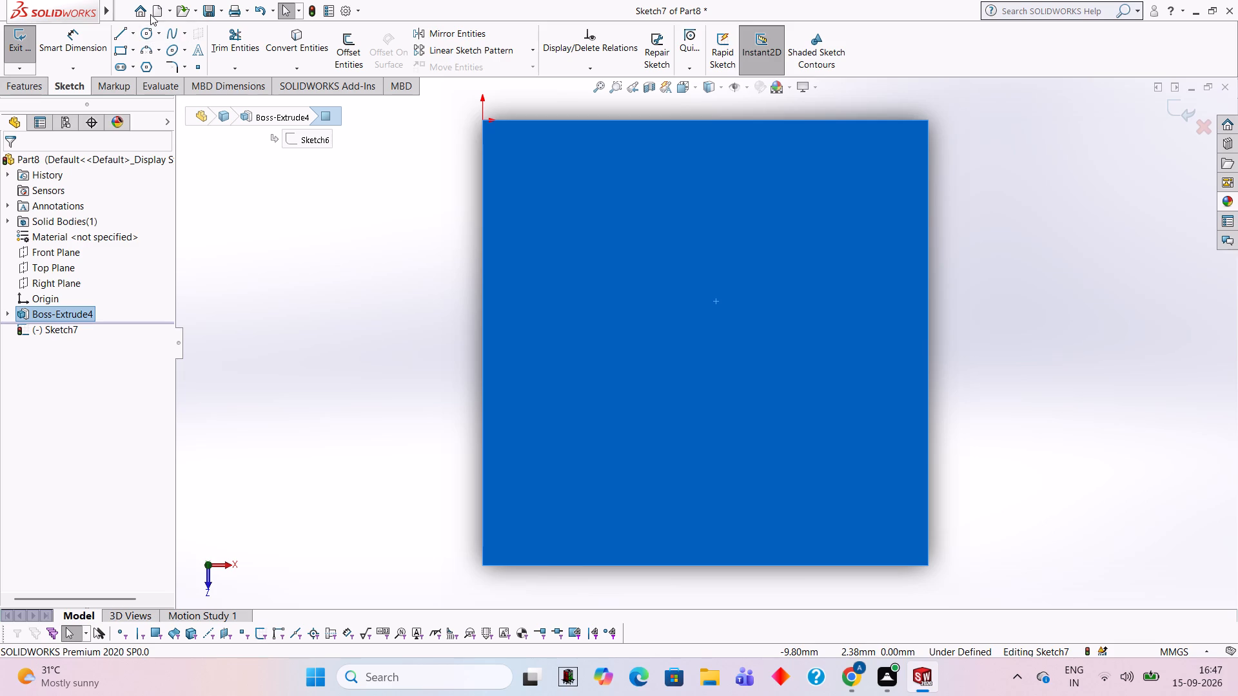
{"action": "left_click", "coordinate": [146, 36]}
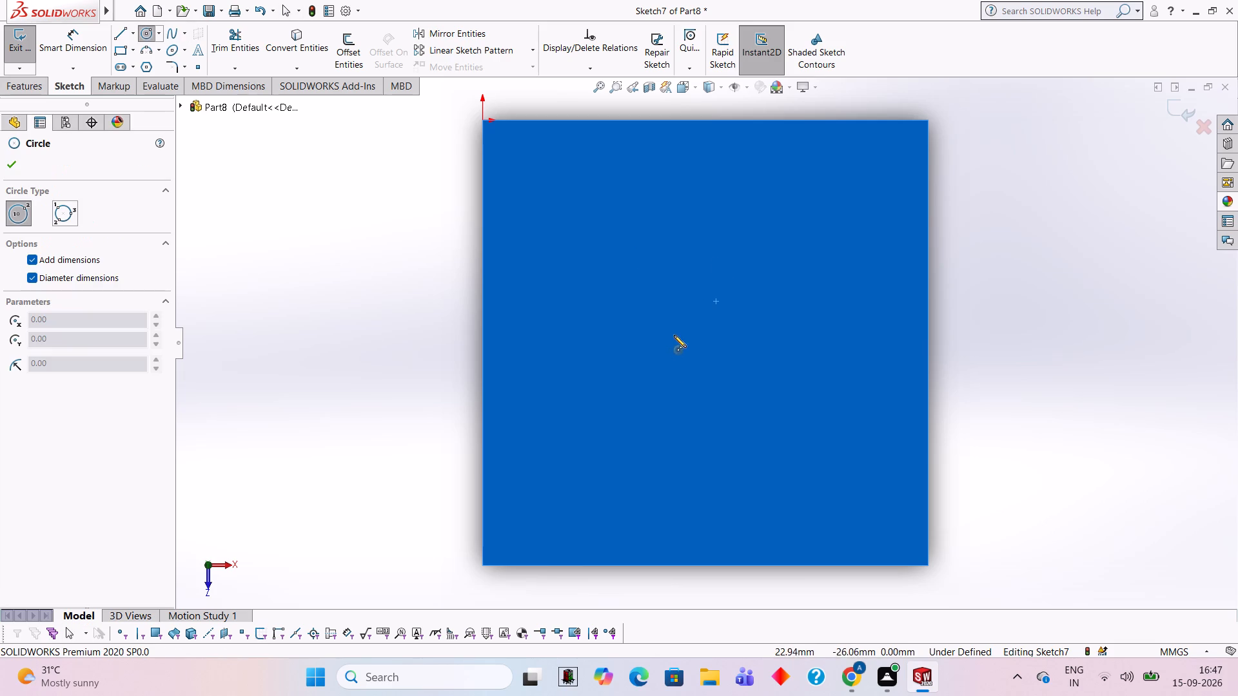
{"action": "left_click", "coordinate": [694, 346]}
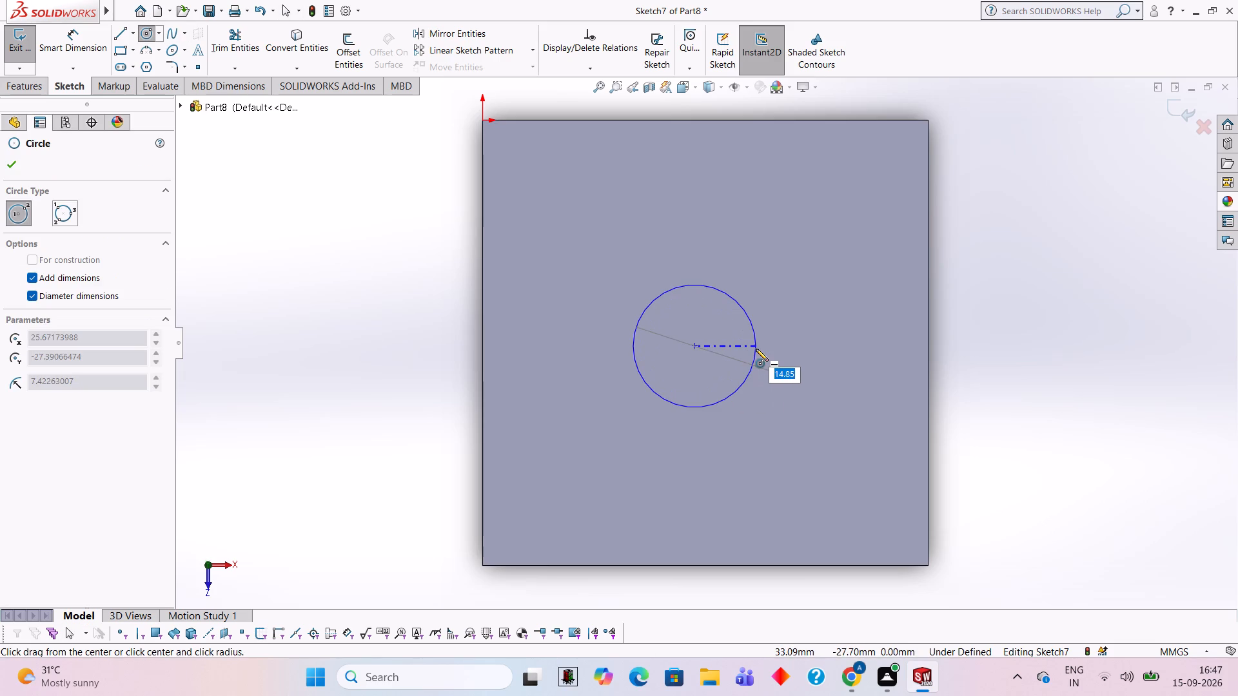
{"action": "type", "text": "25"}
{"action": "key", "text": "Return"}
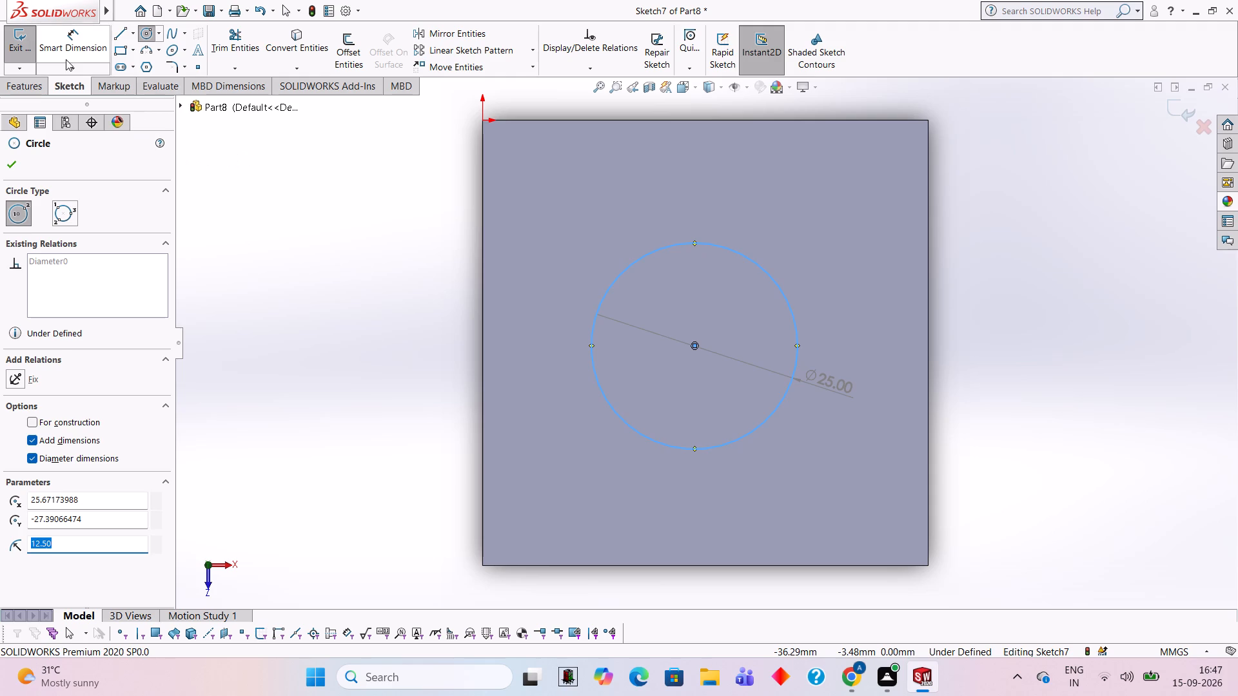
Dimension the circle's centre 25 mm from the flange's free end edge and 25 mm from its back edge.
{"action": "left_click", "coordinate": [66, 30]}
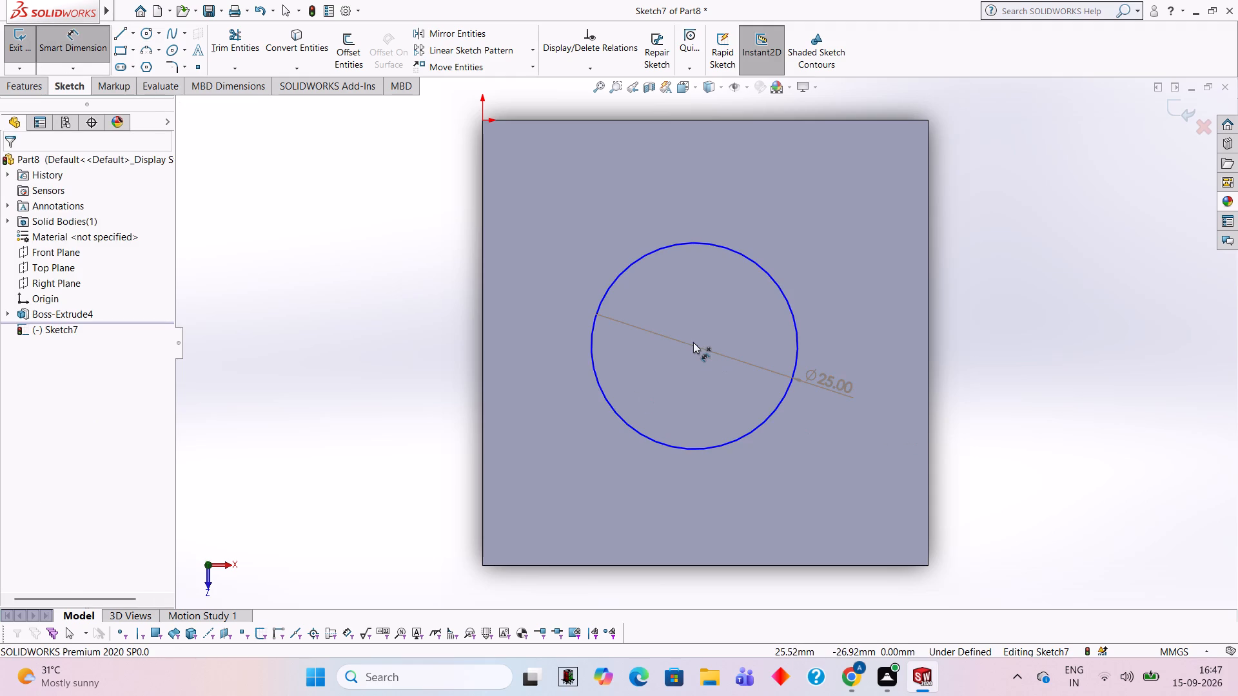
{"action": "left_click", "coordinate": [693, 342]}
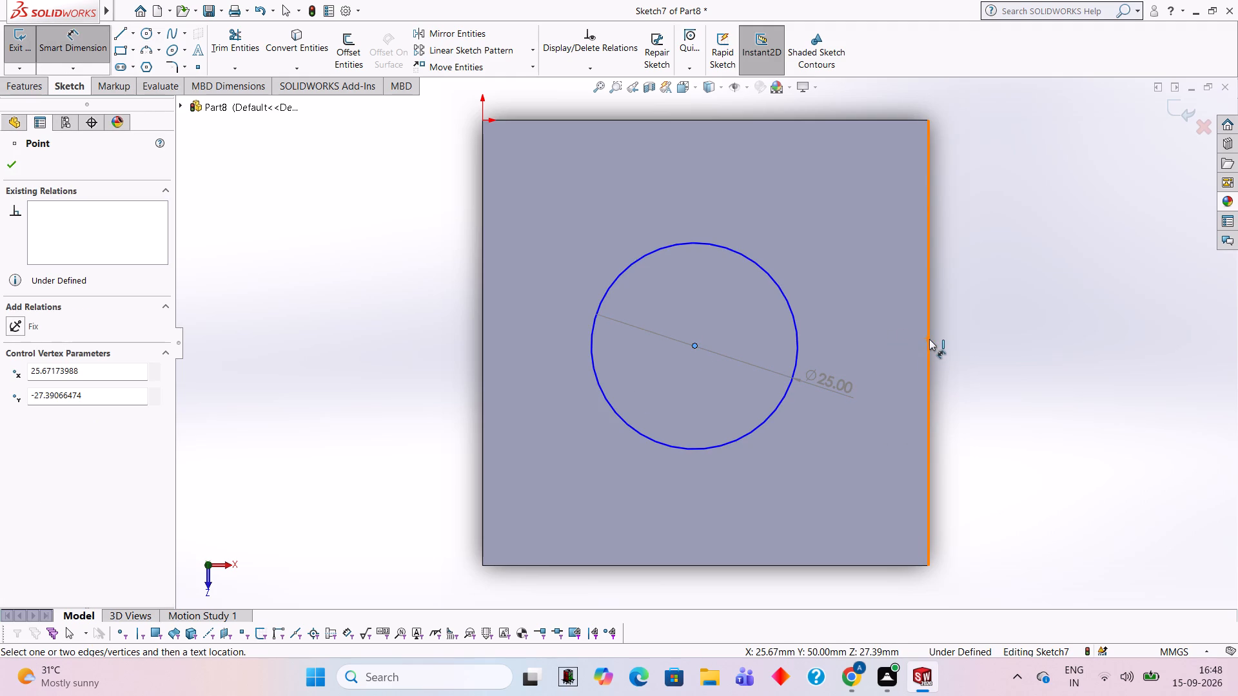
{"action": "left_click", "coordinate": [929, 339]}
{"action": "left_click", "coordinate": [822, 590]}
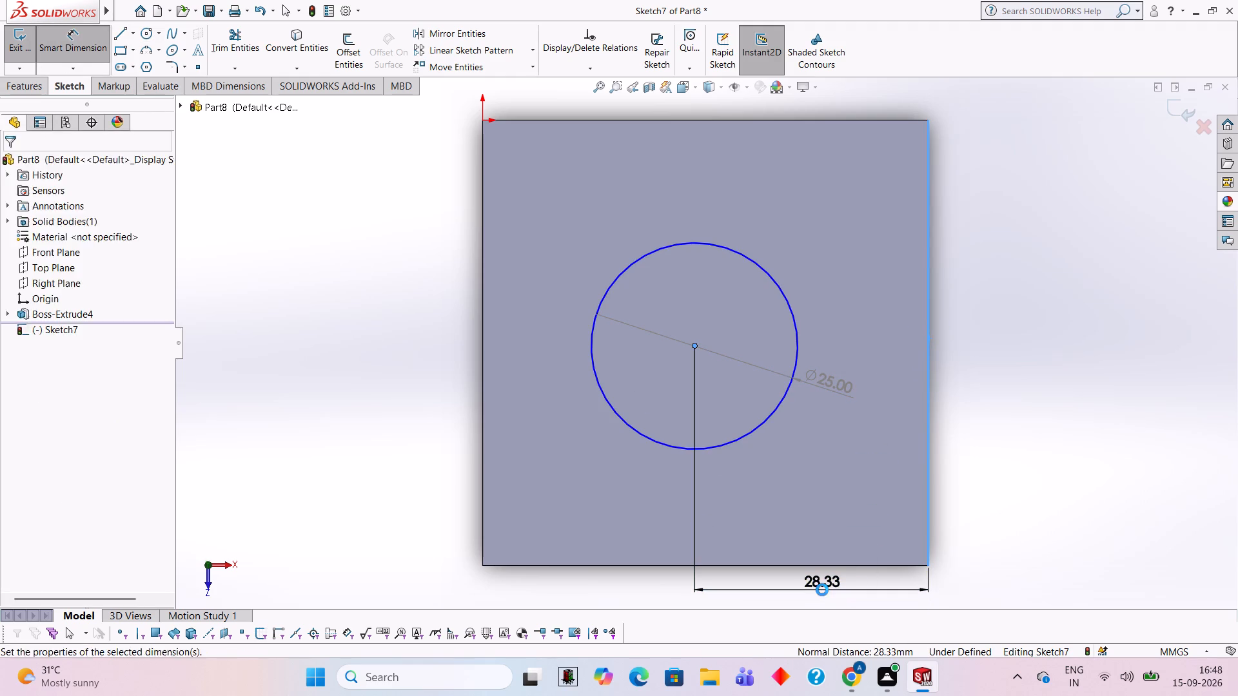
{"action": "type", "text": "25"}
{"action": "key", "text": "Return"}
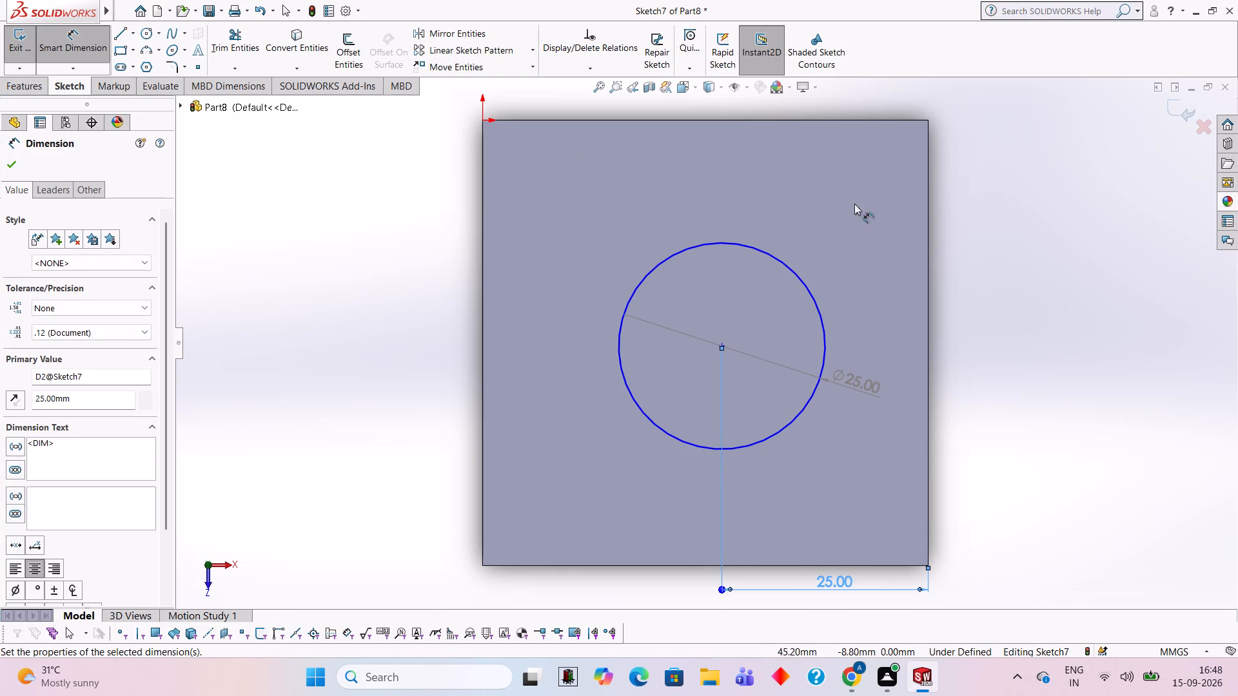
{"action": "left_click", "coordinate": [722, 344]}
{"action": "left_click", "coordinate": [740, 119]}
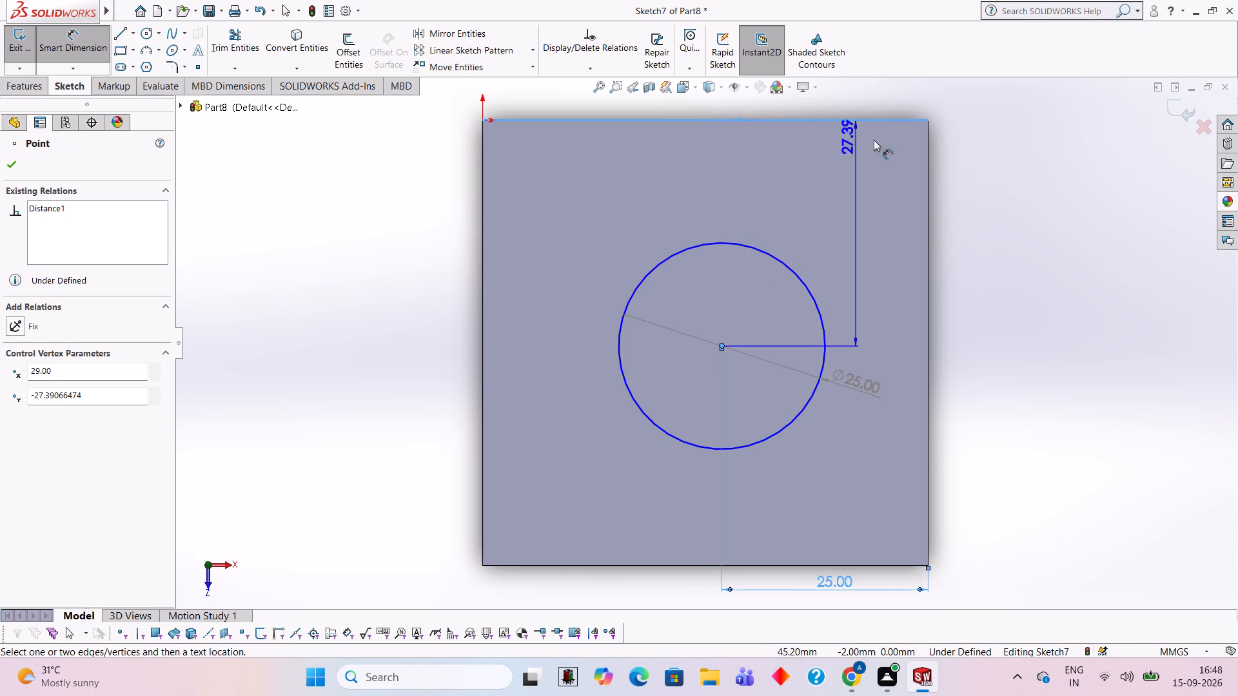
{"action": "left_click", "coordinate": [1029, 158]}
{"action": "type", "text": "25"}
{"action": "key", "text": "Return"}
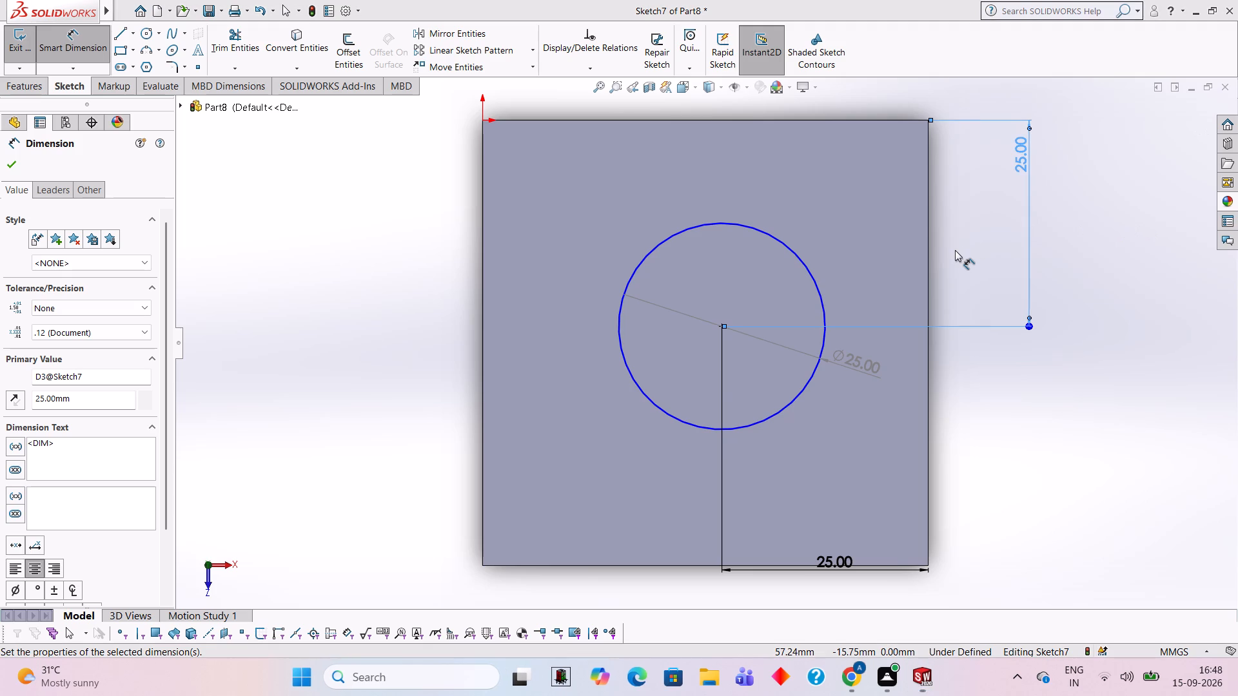
Switch to Calculator and divide the 54 mm flange length by 2.
{"action": "type", "text": "54"}
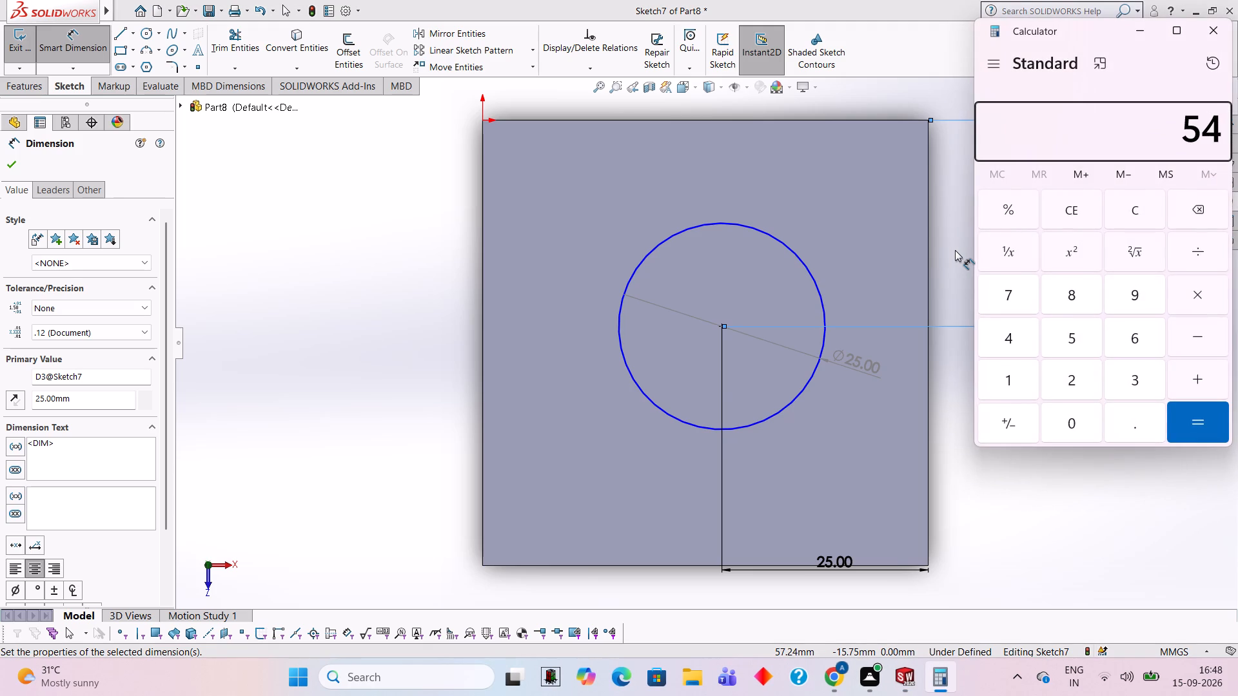
{"action": "key", "text": "slash"}
{"action": "key", "text": "2"}
{"action": "key", "text": "Return"}
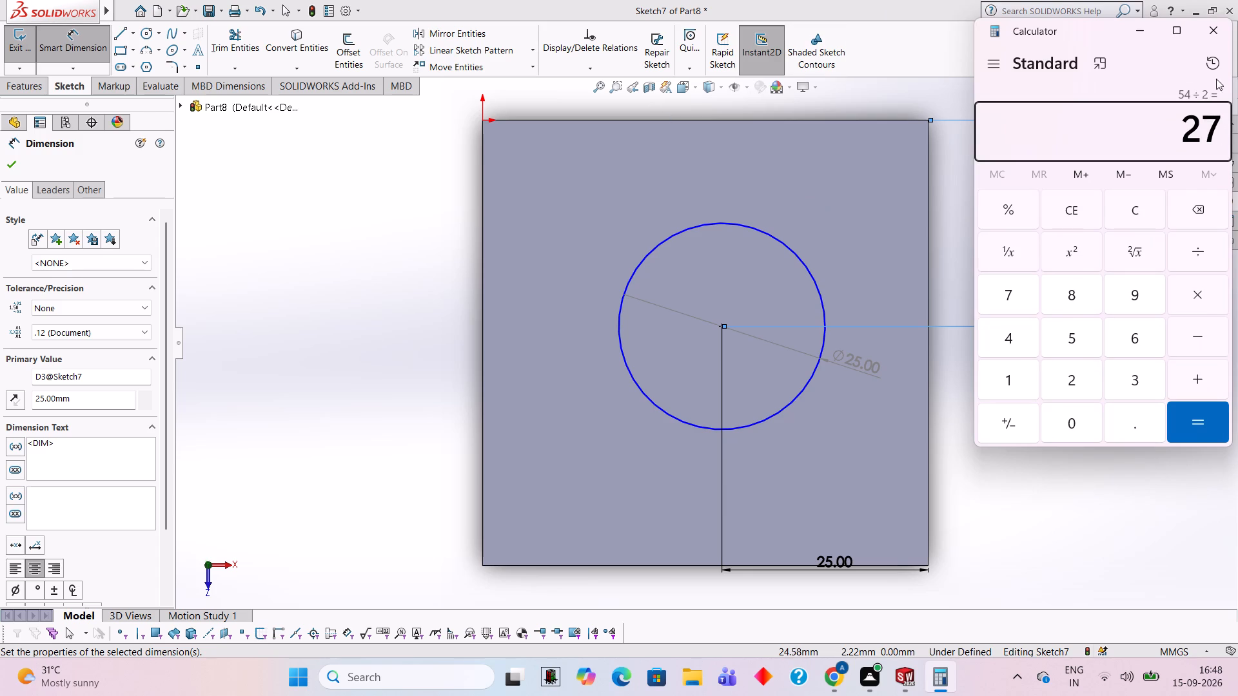
{"action": "left_click", "coordinate": [1230, 31]}
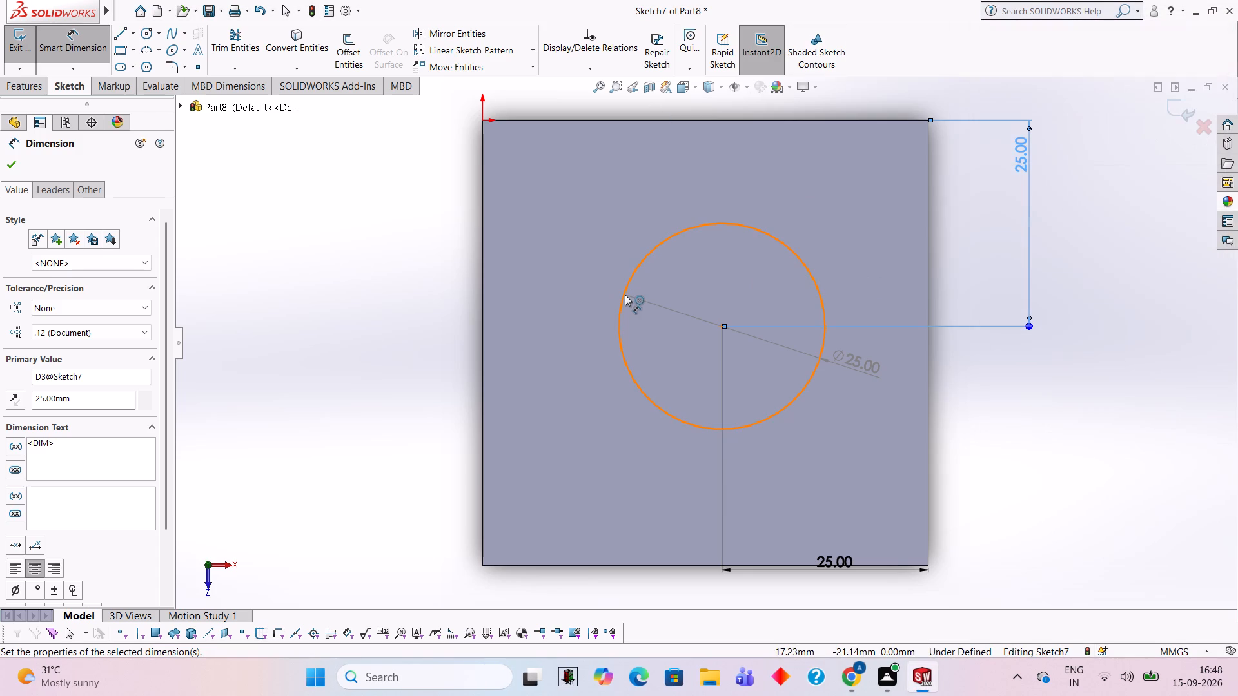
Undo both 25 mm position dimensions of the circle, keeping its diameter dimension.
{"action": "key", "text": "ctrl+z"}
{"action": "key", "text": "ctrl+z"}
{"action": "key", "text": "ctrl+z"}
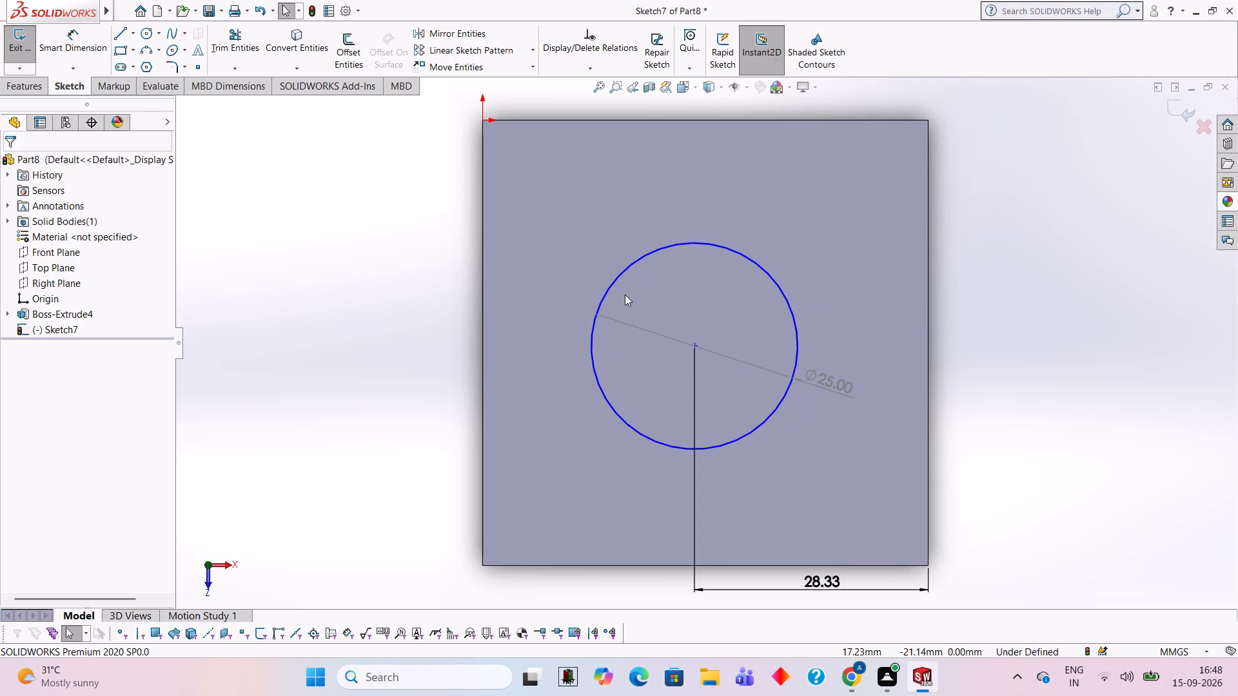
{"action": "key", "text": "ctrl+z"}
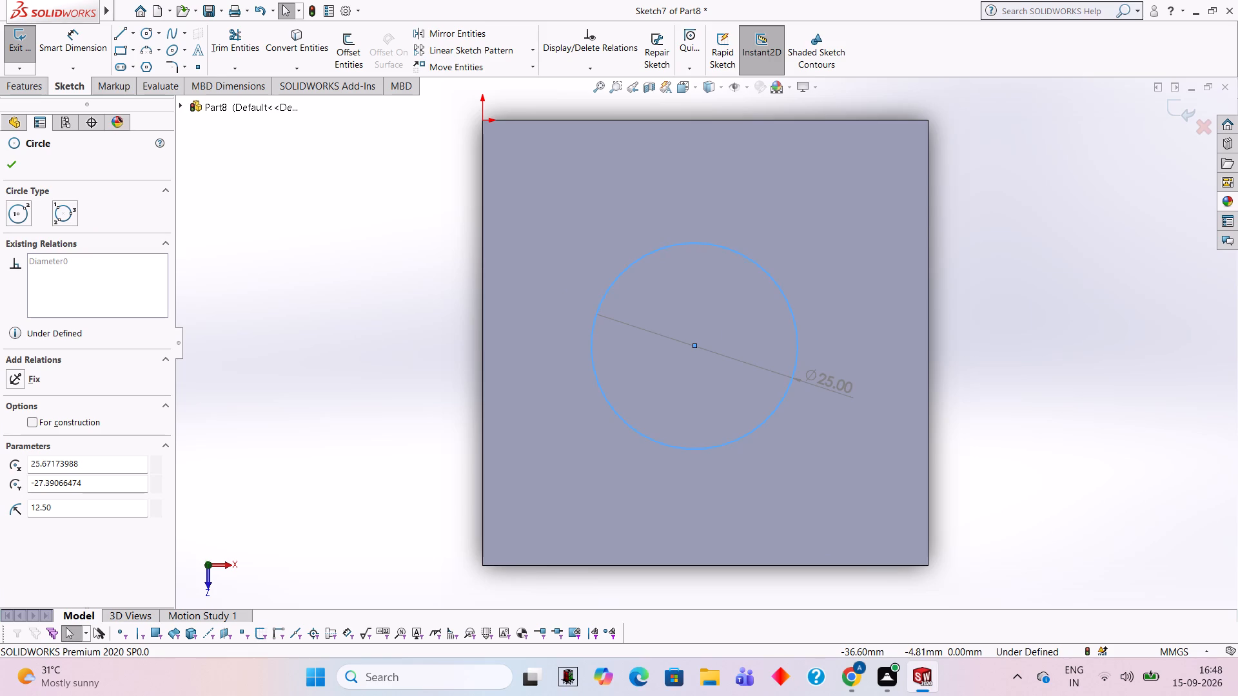
Dimension the circle's centre 27 mm from the flange's free end edge.
{"action": "left_click", "coordinate": [90, 50]}
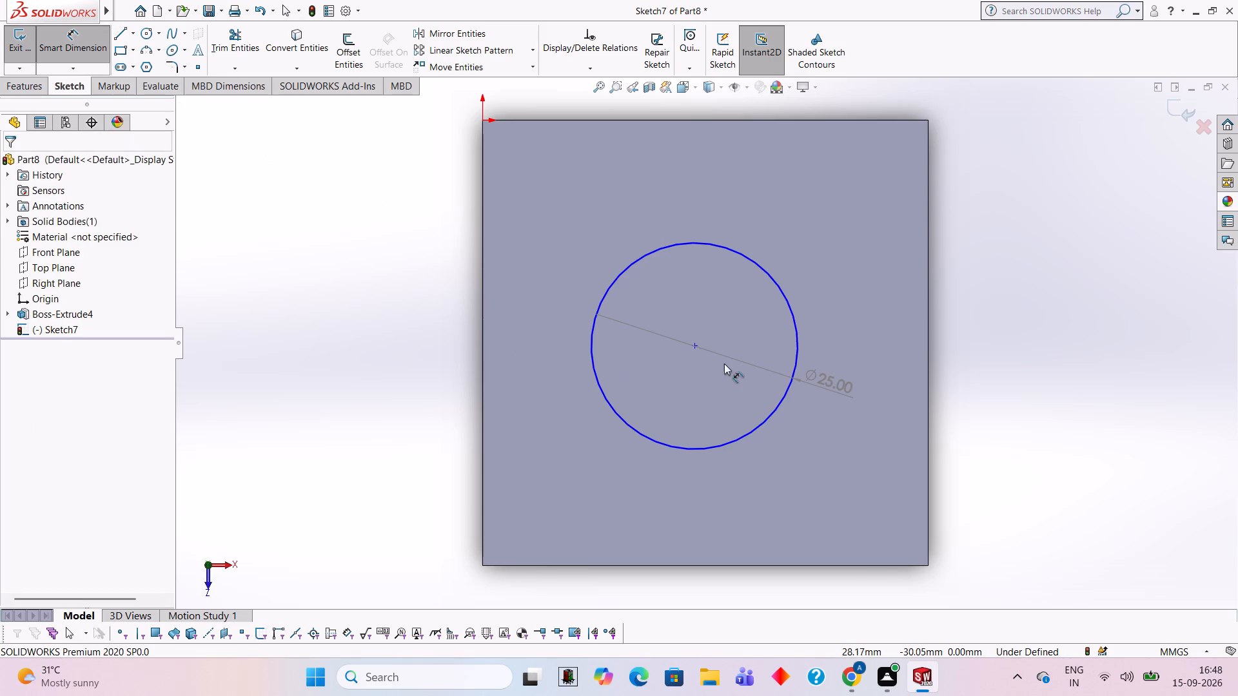
{"action": "left_click", "coordinate": [693, 345]}
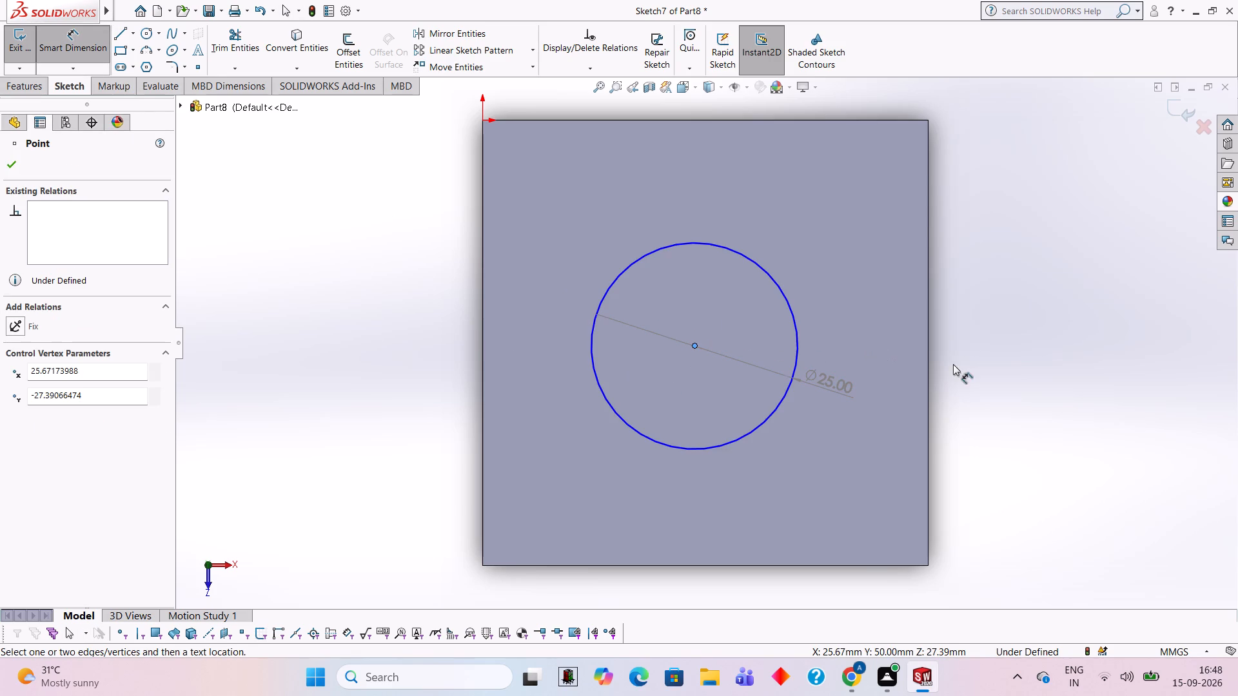
{"action": "left_click", "coordinate": [928, 364]}
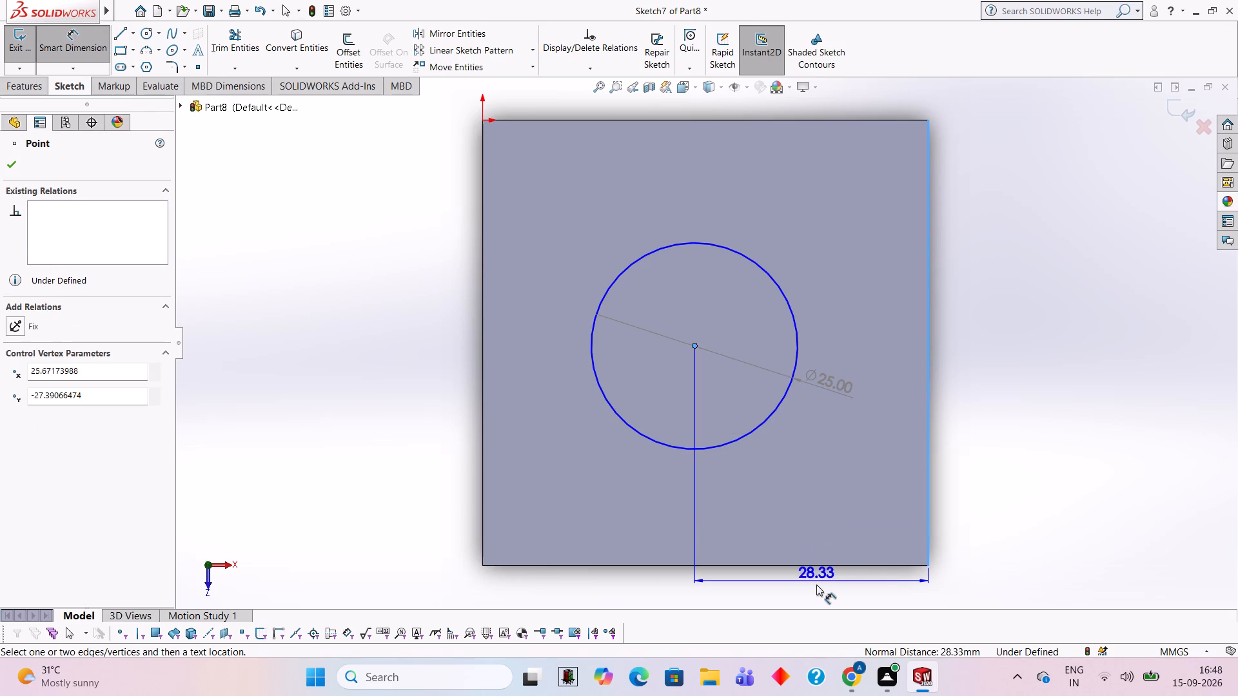
{"action": "left_click", "coordinate": [816, 585]}
{"action": "type", "text": "27"}
{"action": "key", "text": "Return"}
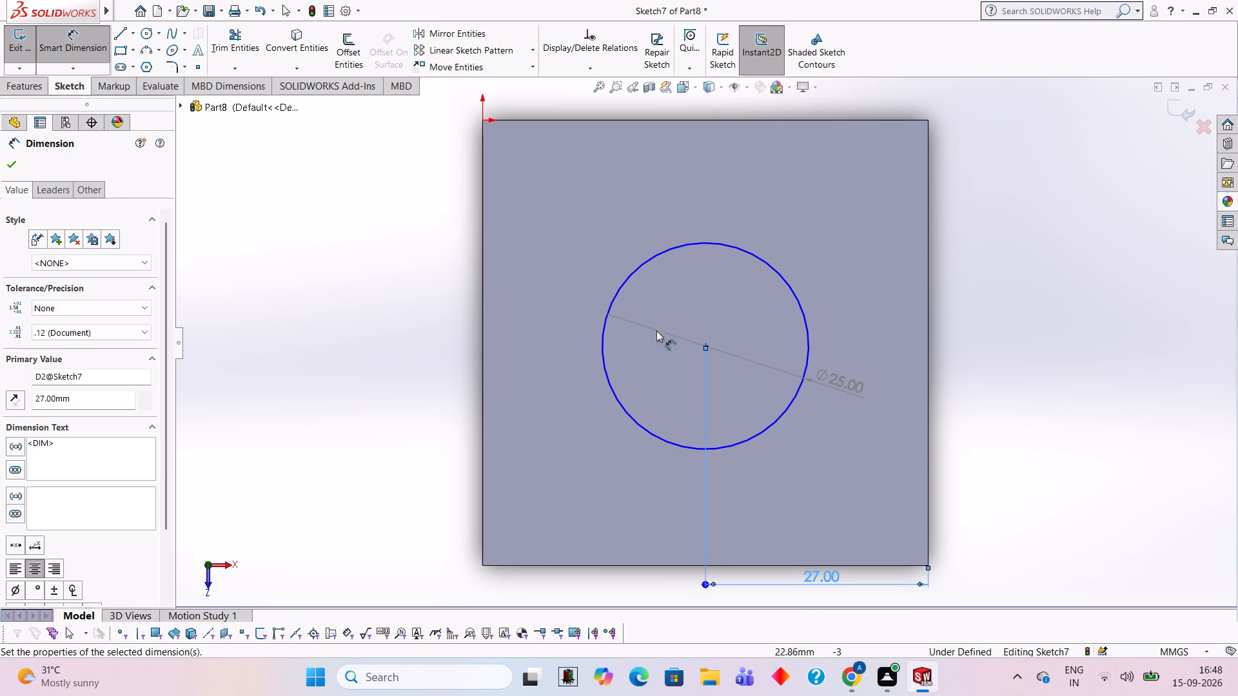
Dimension the circle's centre 27 mm from the flange's back edge.
{"action": "left_click", "coordinate": [707, 345]}
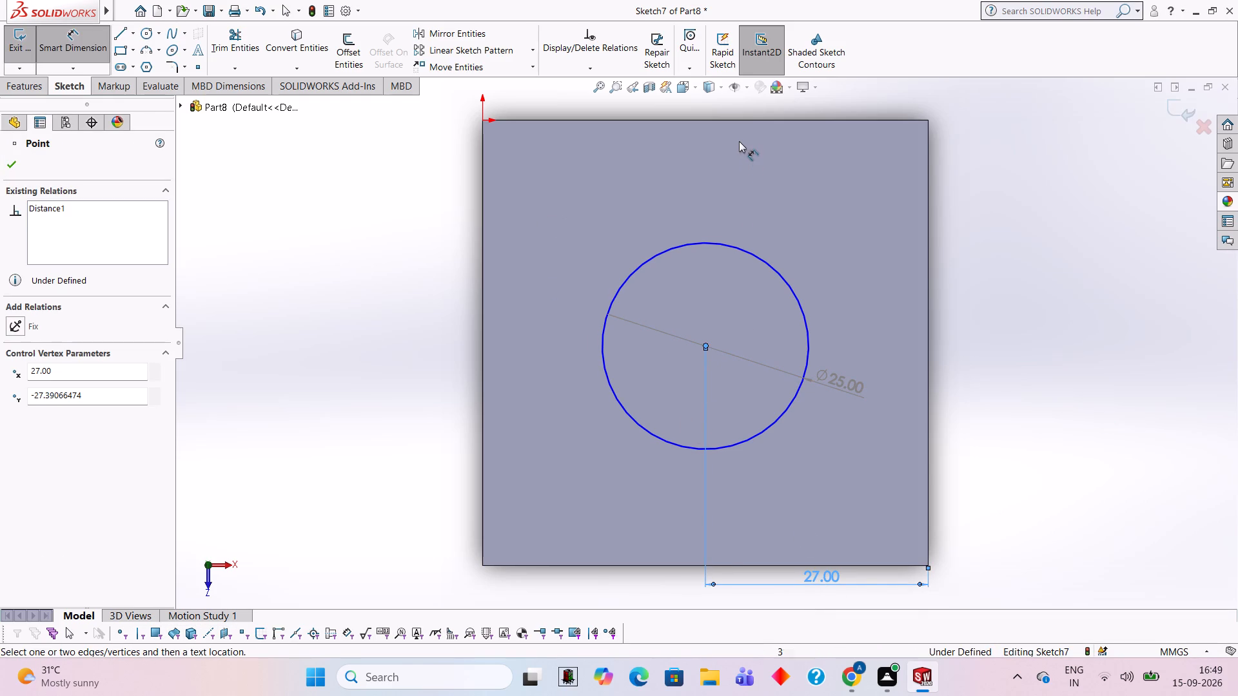
{"action": "left_click", "coordinate": [738, 122]}
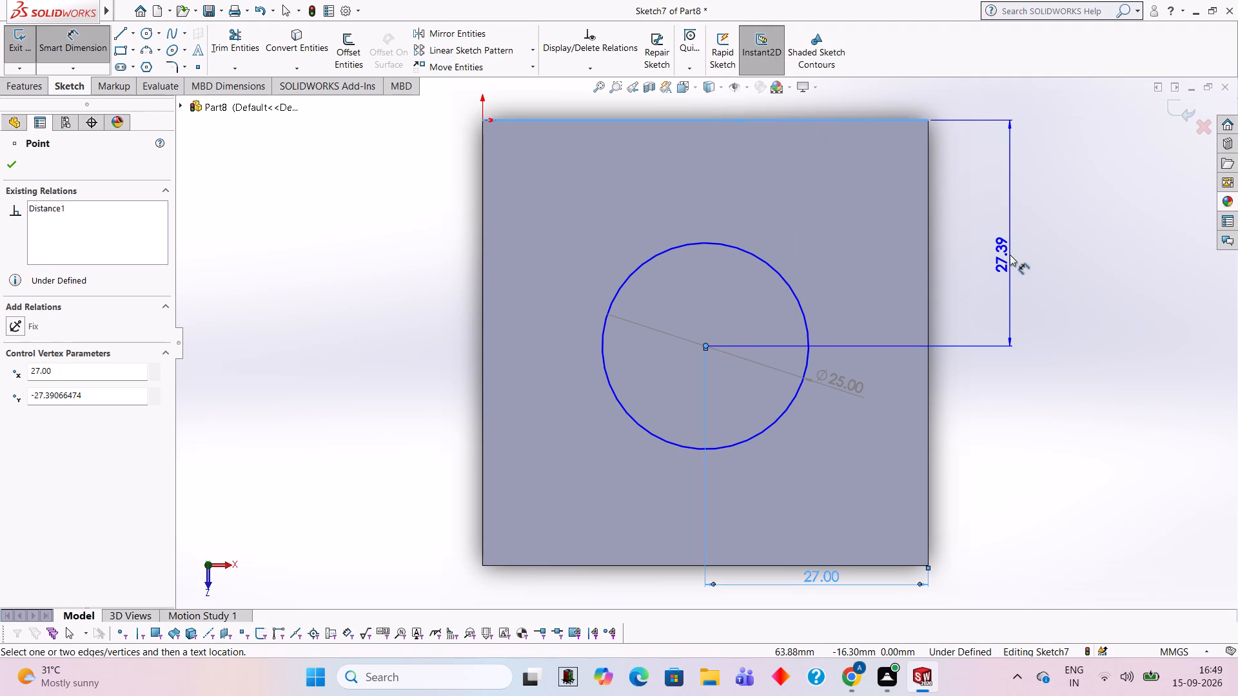
{"action": "left_click", "coordinate": [1010, 255]}
{"action": "key", "text": "2"}
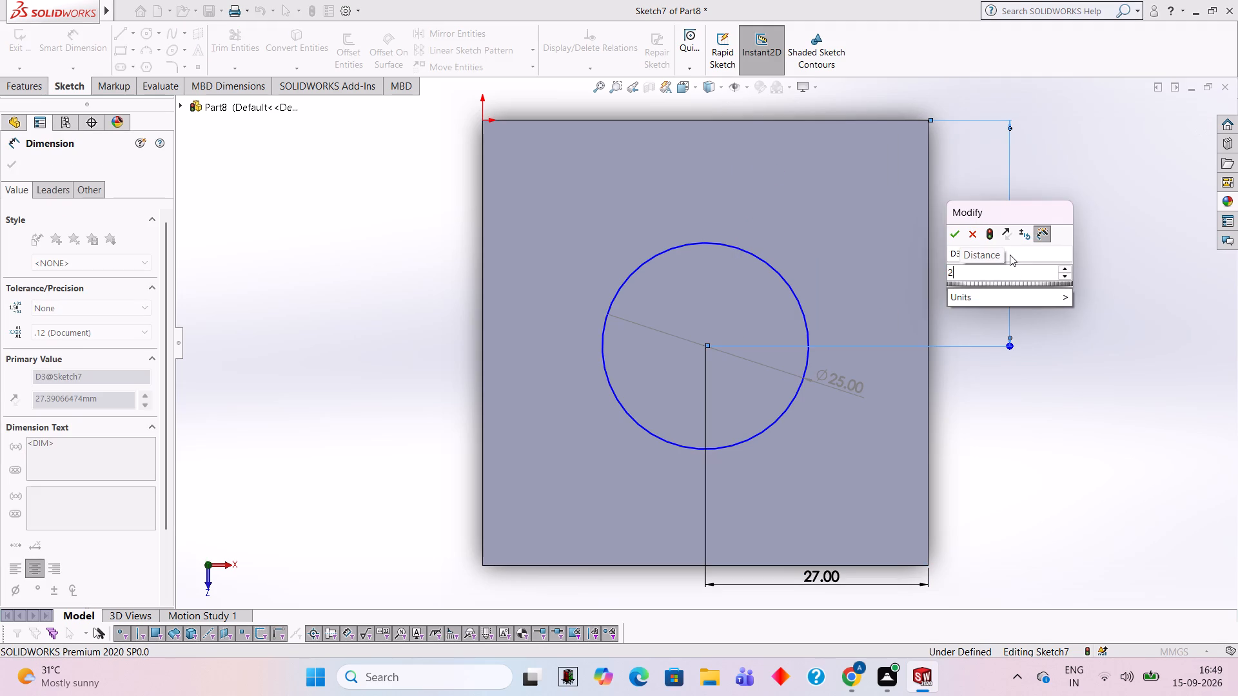
{"action": "key", "text": "7"}
{"action": "key", "text": "Return"}
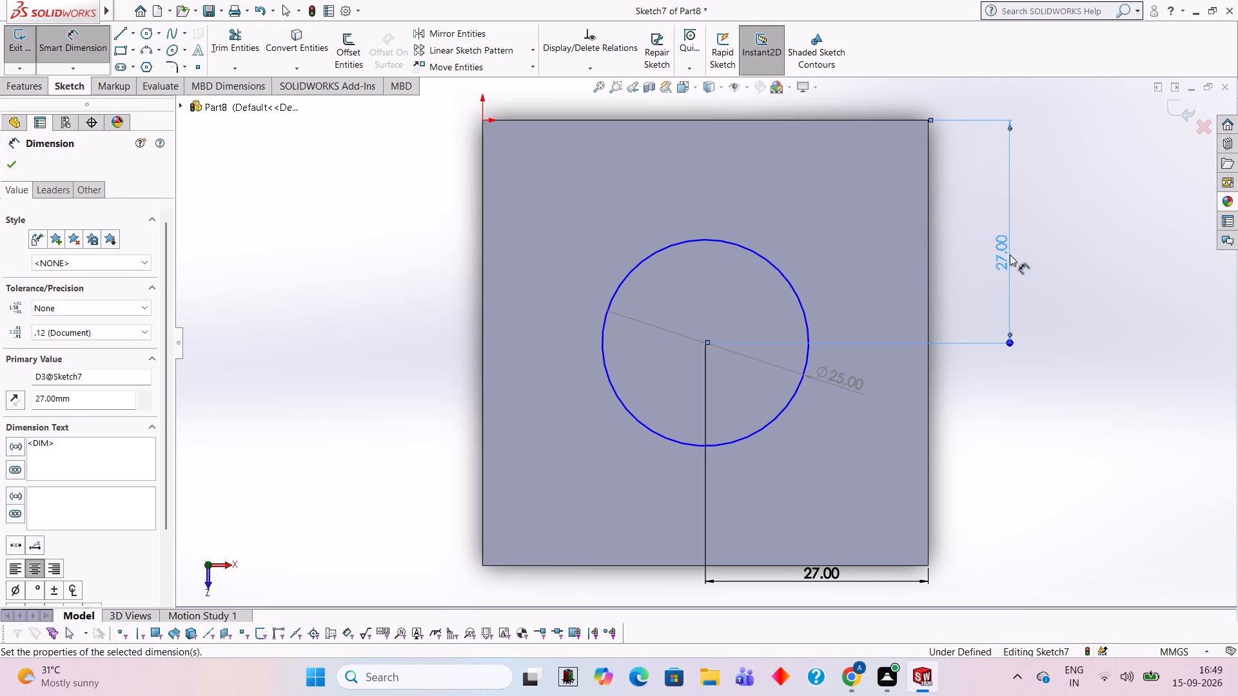
{"action": "key", "text": "Escape"}
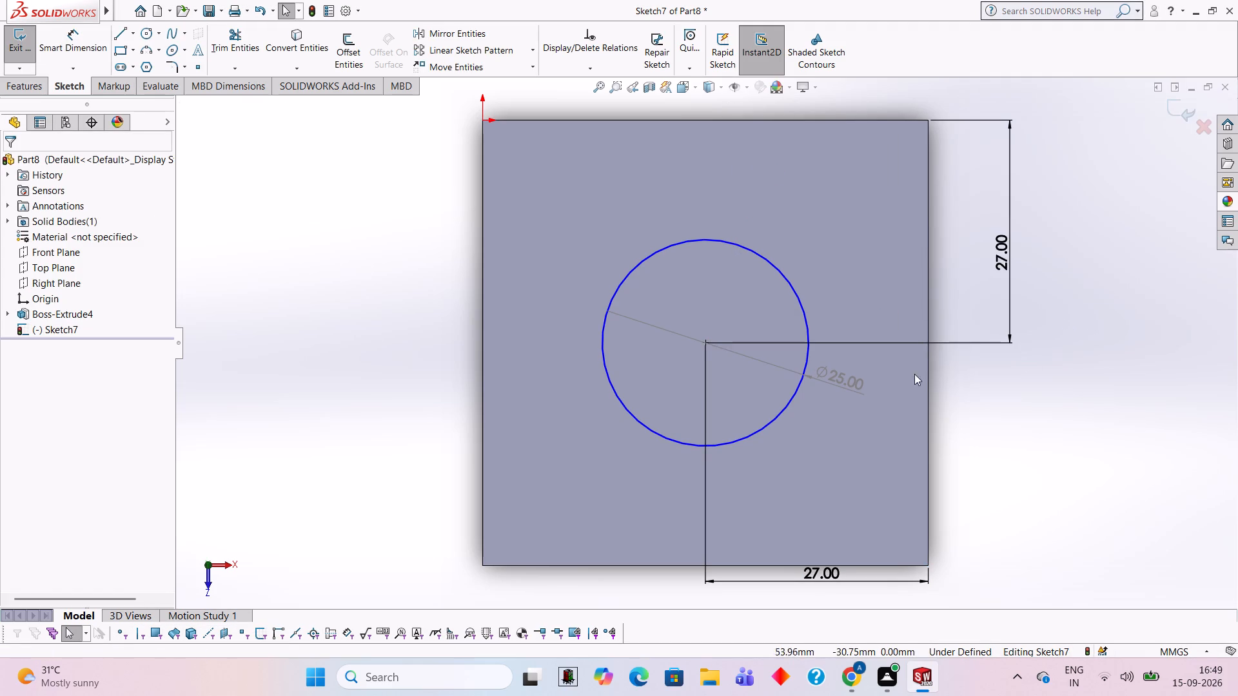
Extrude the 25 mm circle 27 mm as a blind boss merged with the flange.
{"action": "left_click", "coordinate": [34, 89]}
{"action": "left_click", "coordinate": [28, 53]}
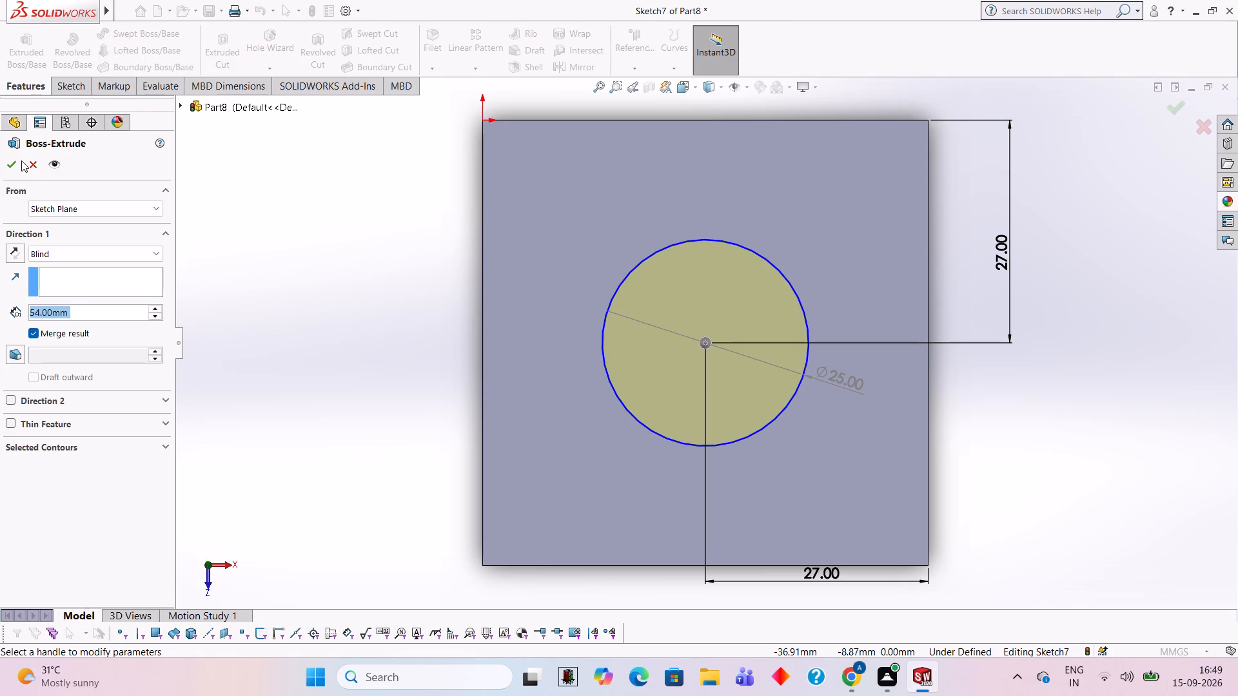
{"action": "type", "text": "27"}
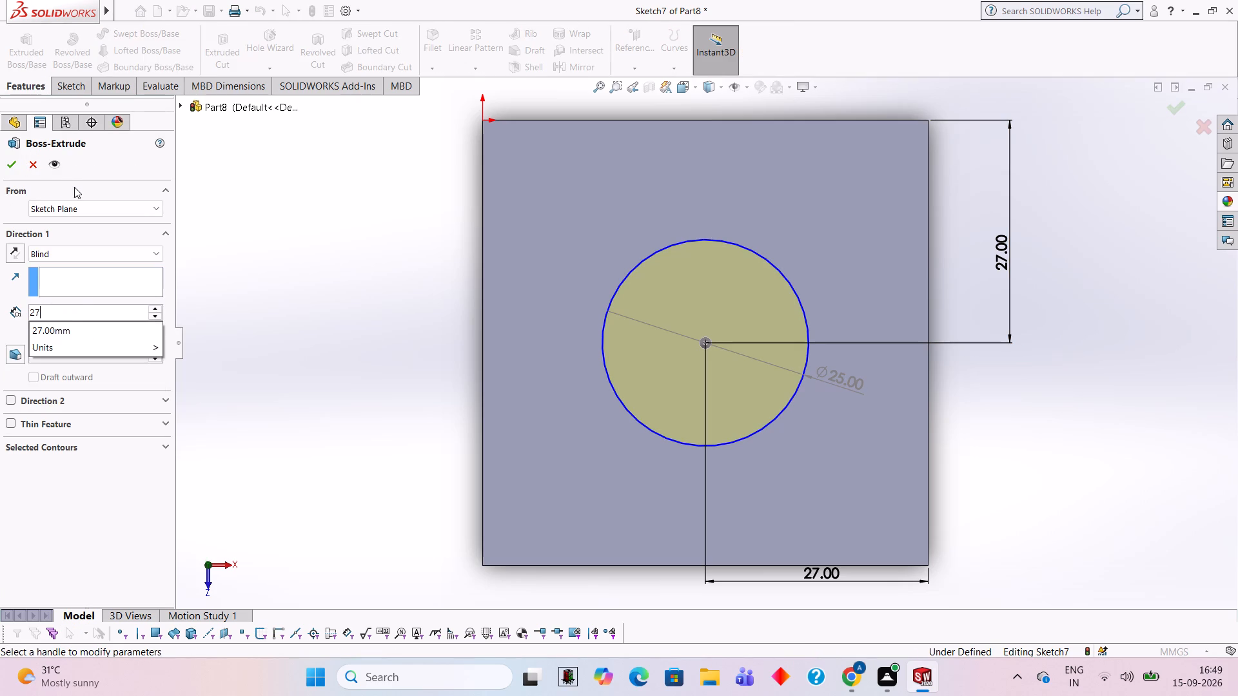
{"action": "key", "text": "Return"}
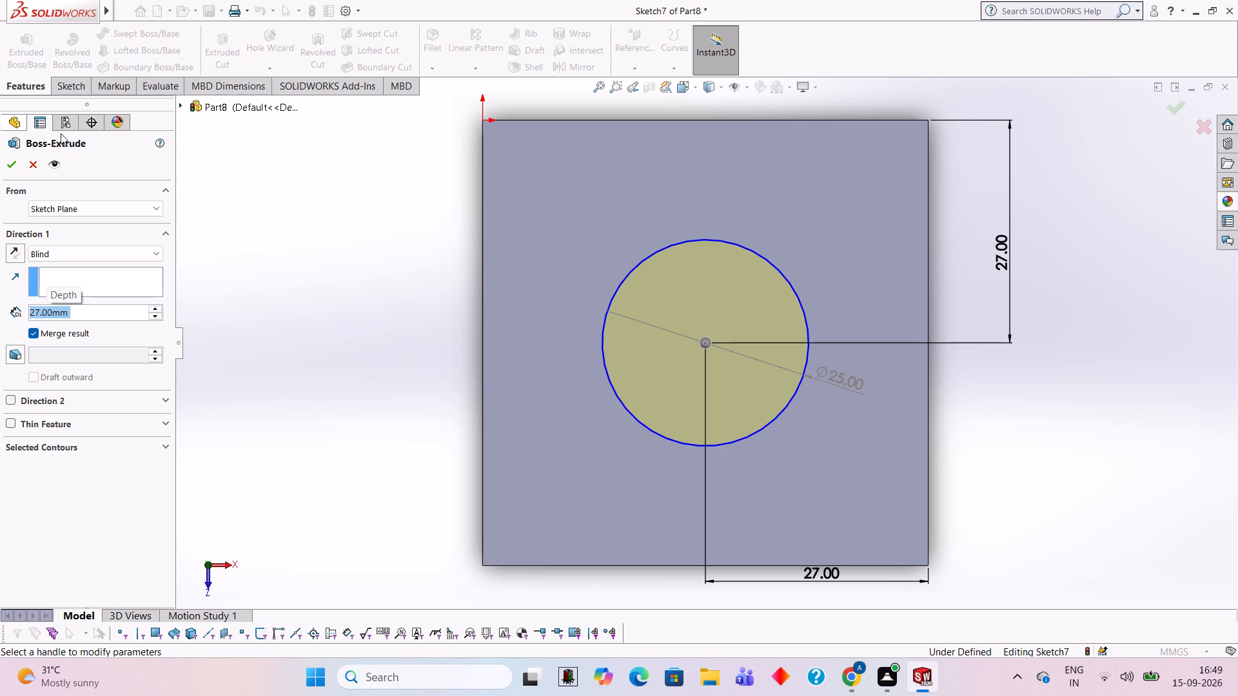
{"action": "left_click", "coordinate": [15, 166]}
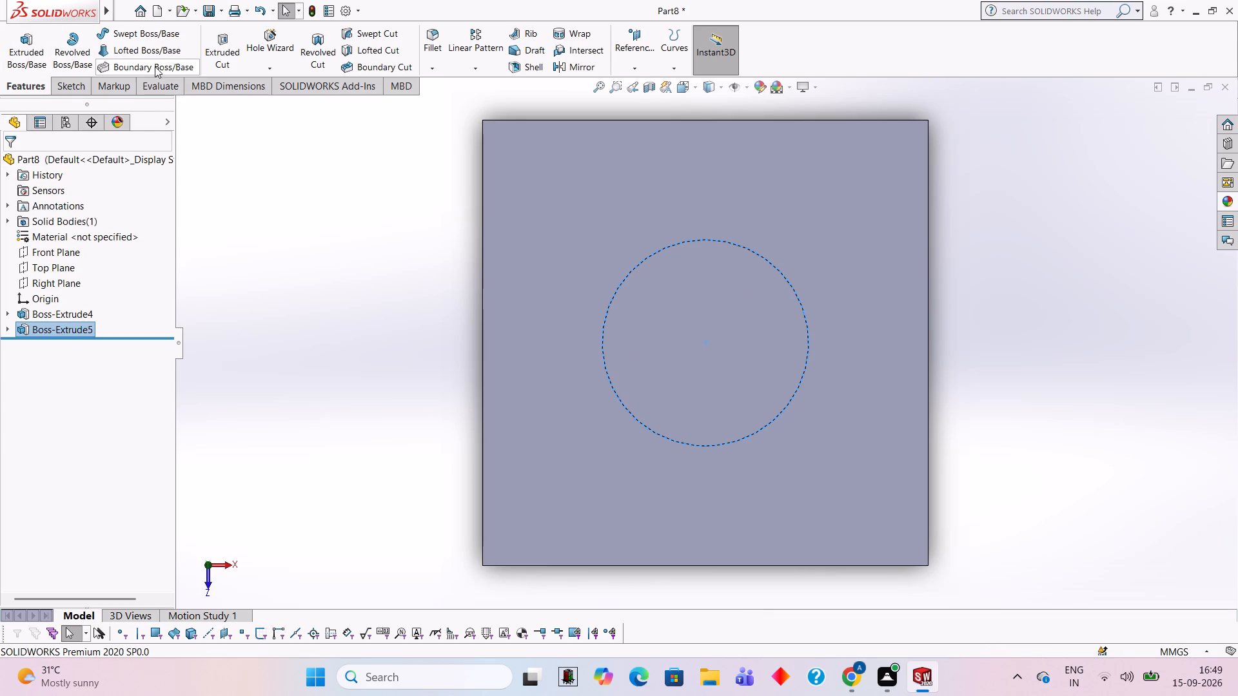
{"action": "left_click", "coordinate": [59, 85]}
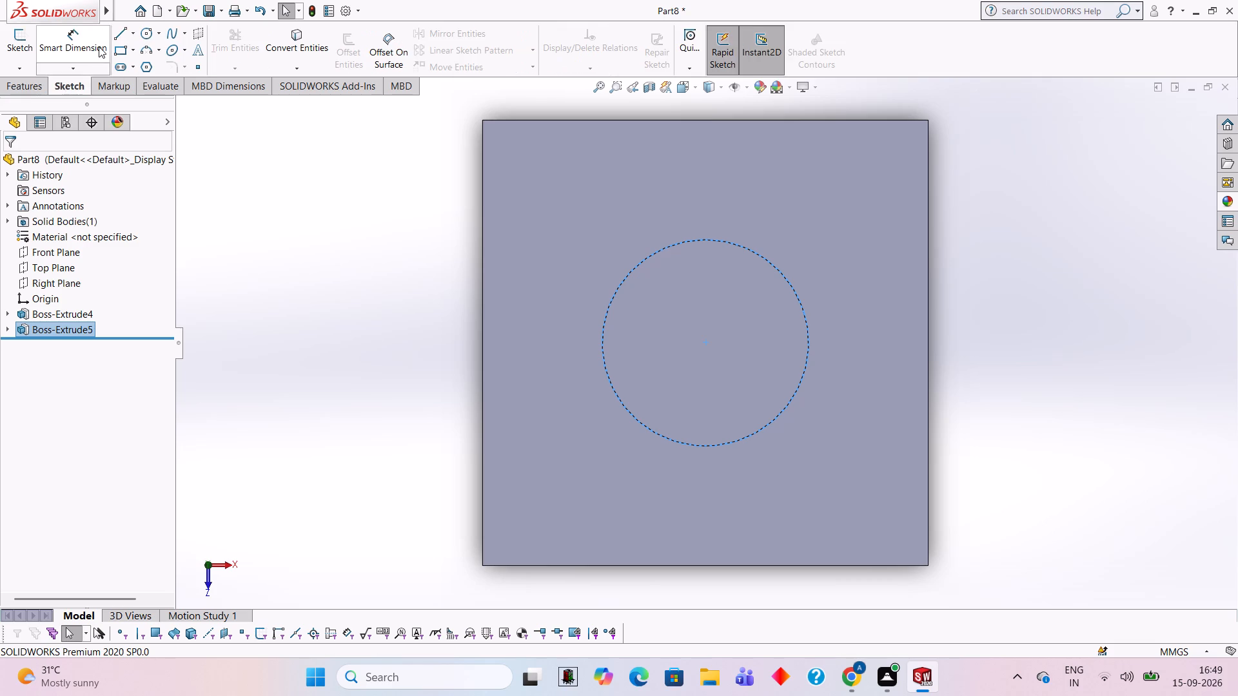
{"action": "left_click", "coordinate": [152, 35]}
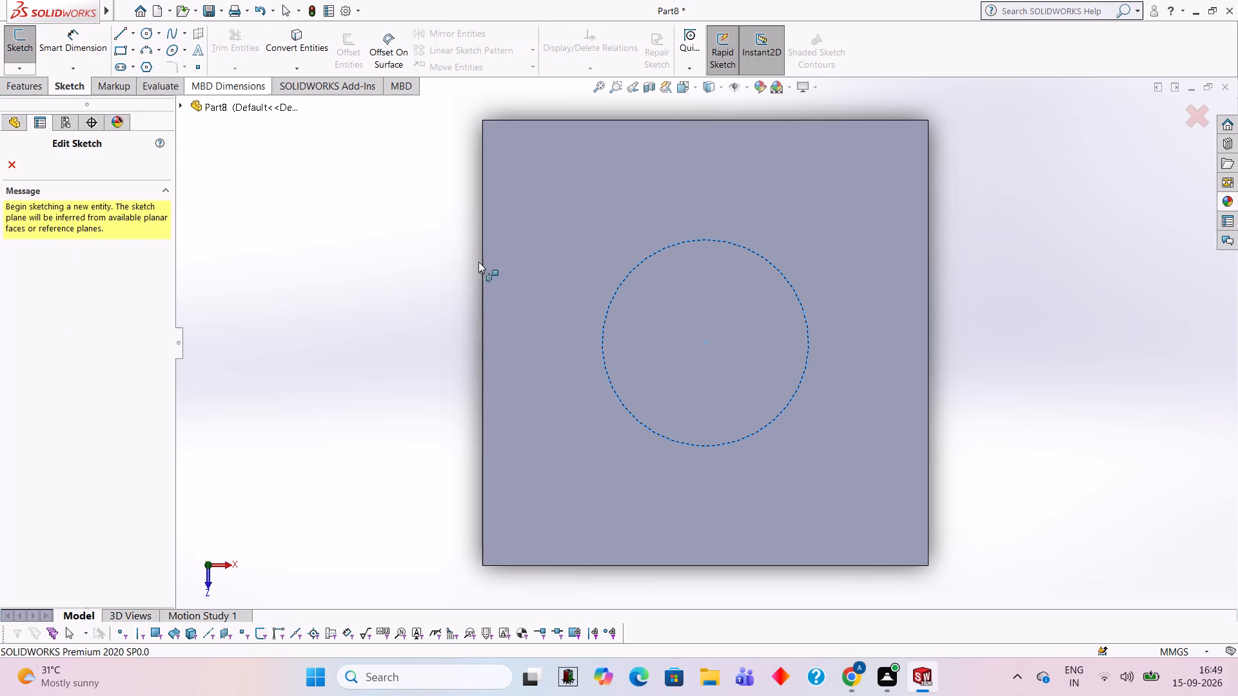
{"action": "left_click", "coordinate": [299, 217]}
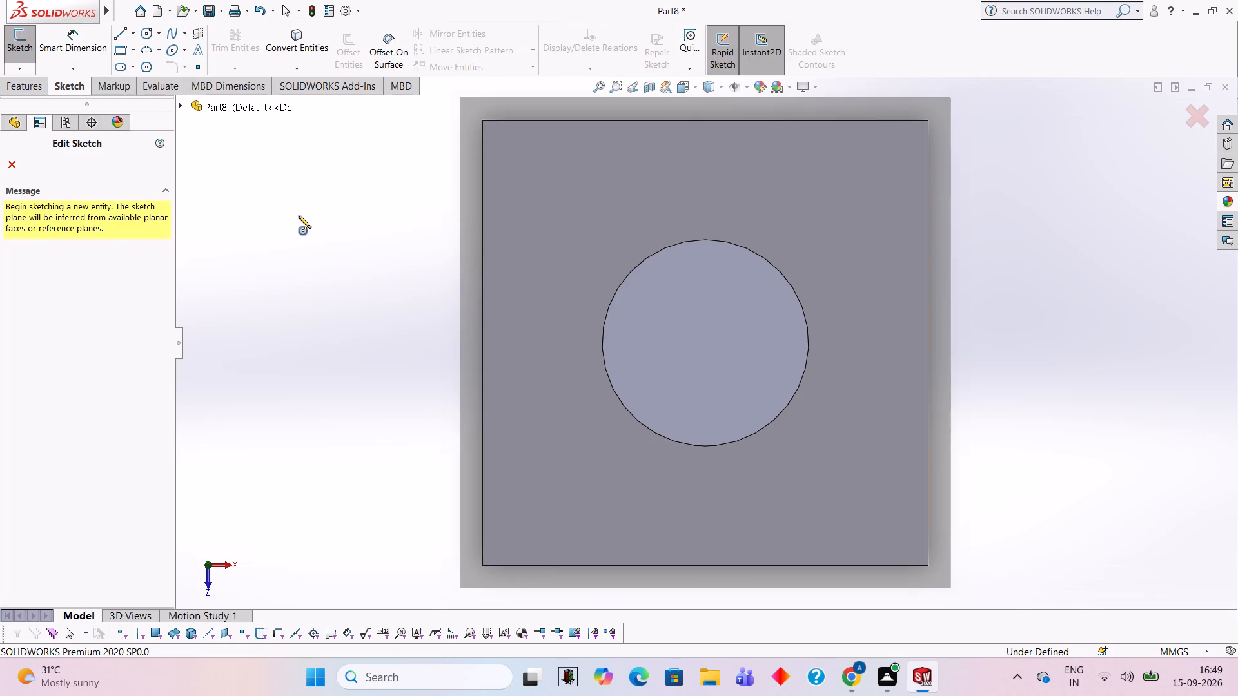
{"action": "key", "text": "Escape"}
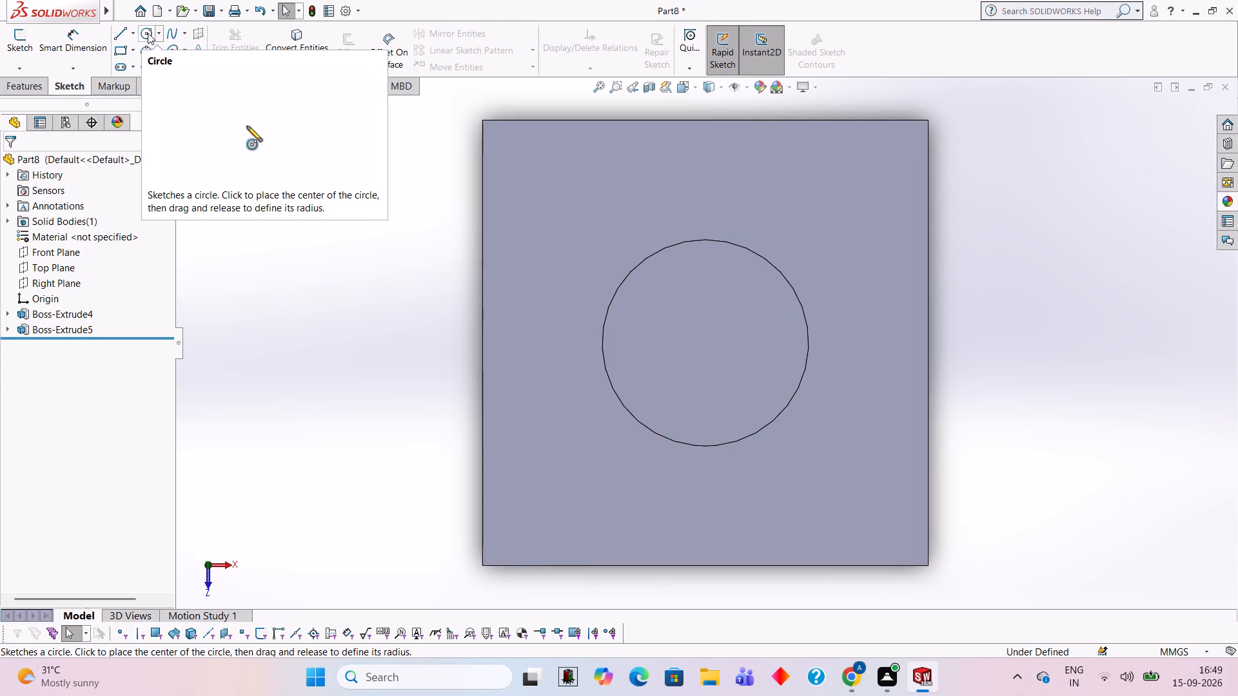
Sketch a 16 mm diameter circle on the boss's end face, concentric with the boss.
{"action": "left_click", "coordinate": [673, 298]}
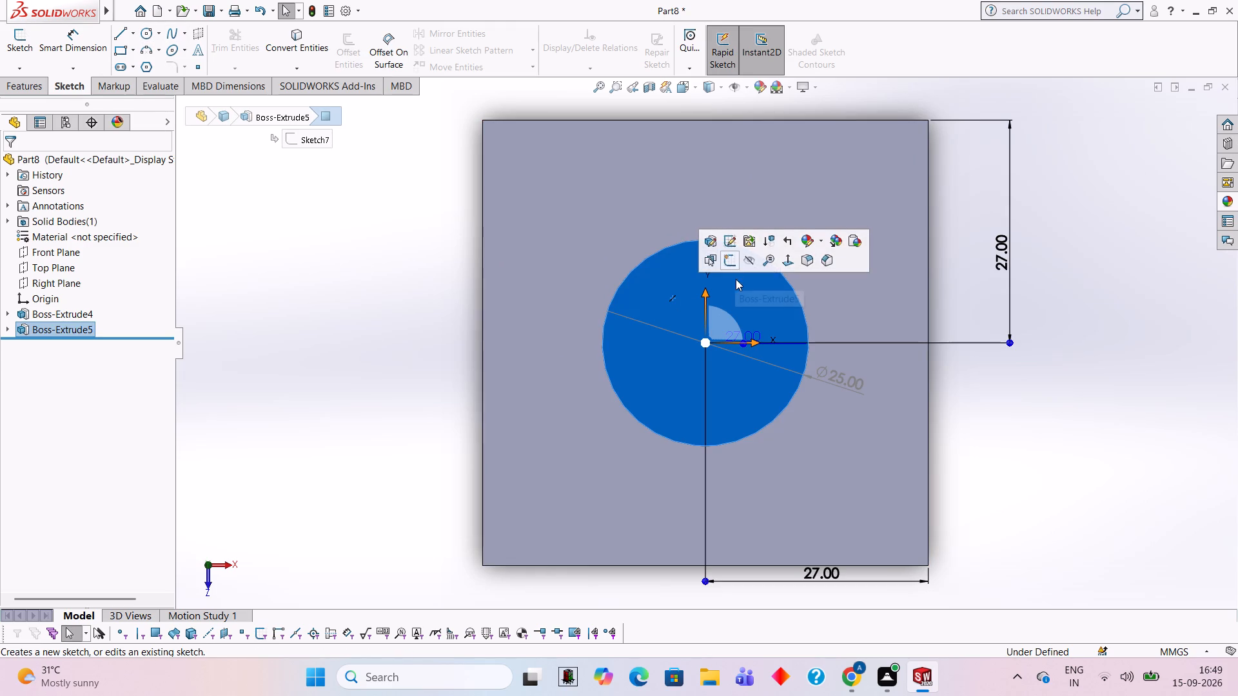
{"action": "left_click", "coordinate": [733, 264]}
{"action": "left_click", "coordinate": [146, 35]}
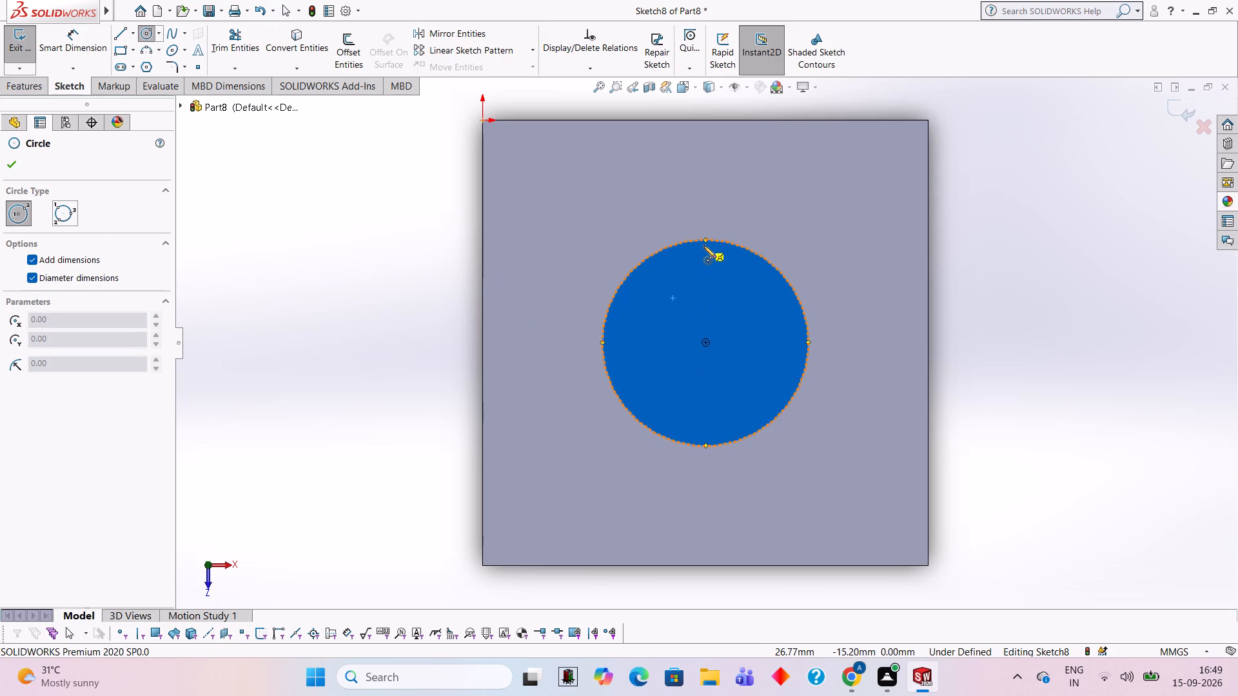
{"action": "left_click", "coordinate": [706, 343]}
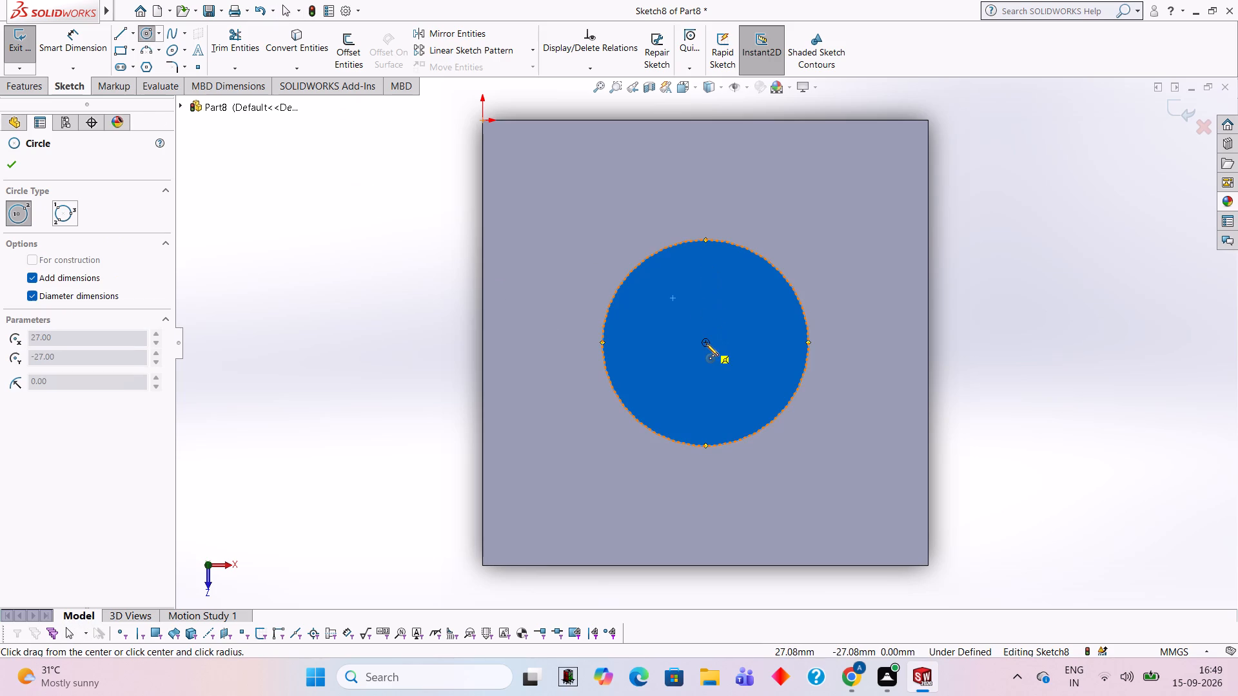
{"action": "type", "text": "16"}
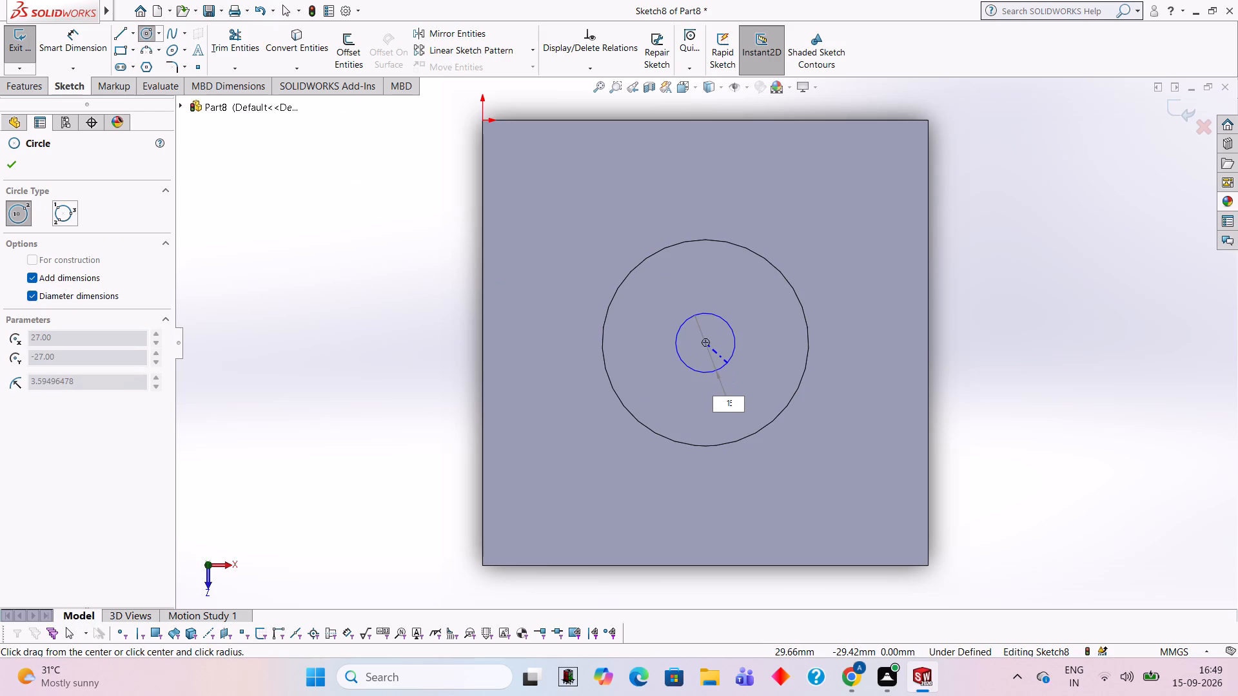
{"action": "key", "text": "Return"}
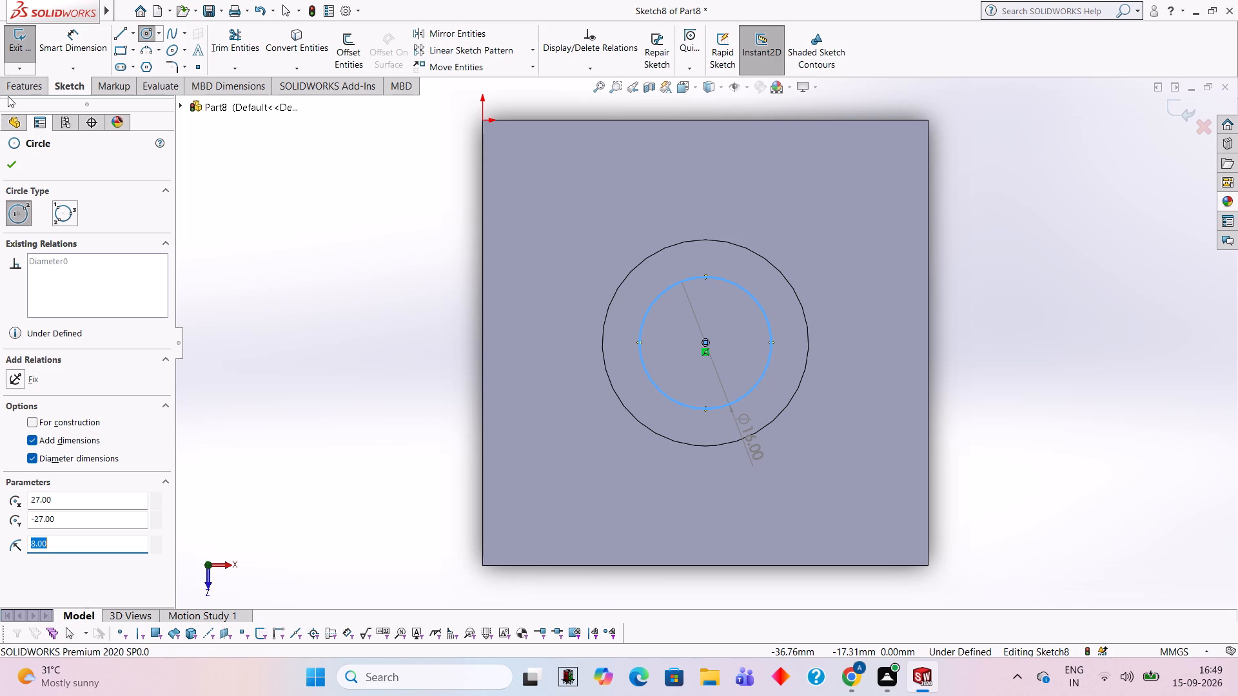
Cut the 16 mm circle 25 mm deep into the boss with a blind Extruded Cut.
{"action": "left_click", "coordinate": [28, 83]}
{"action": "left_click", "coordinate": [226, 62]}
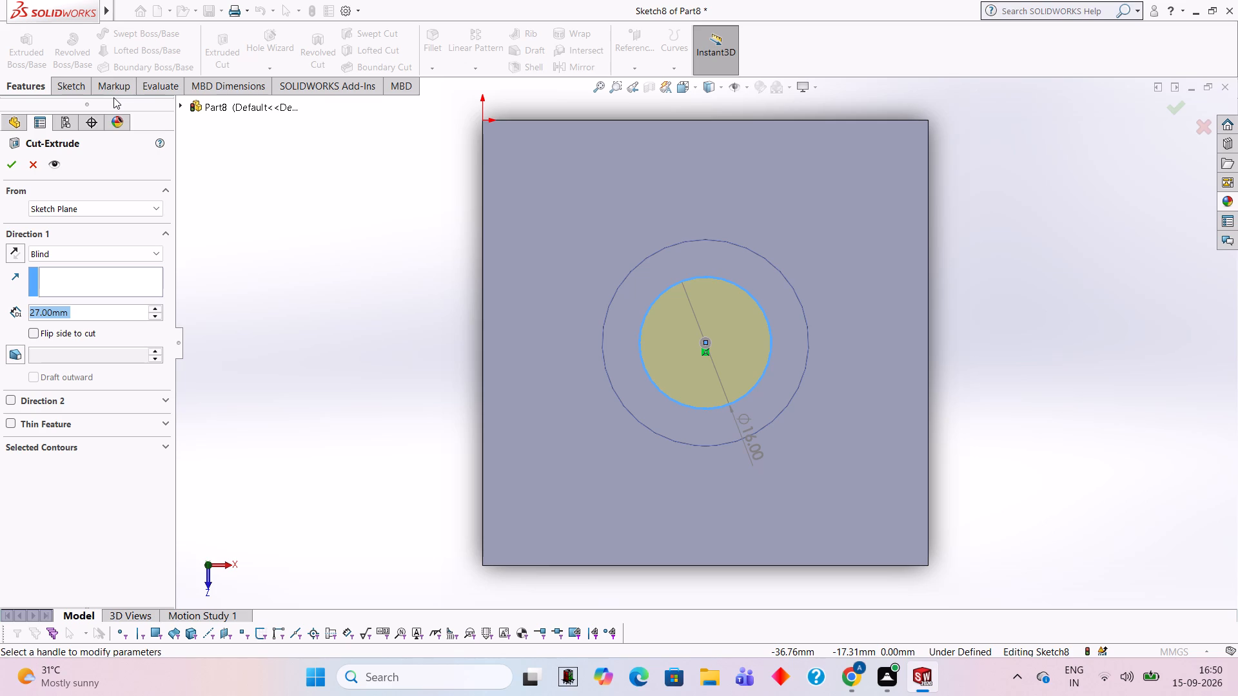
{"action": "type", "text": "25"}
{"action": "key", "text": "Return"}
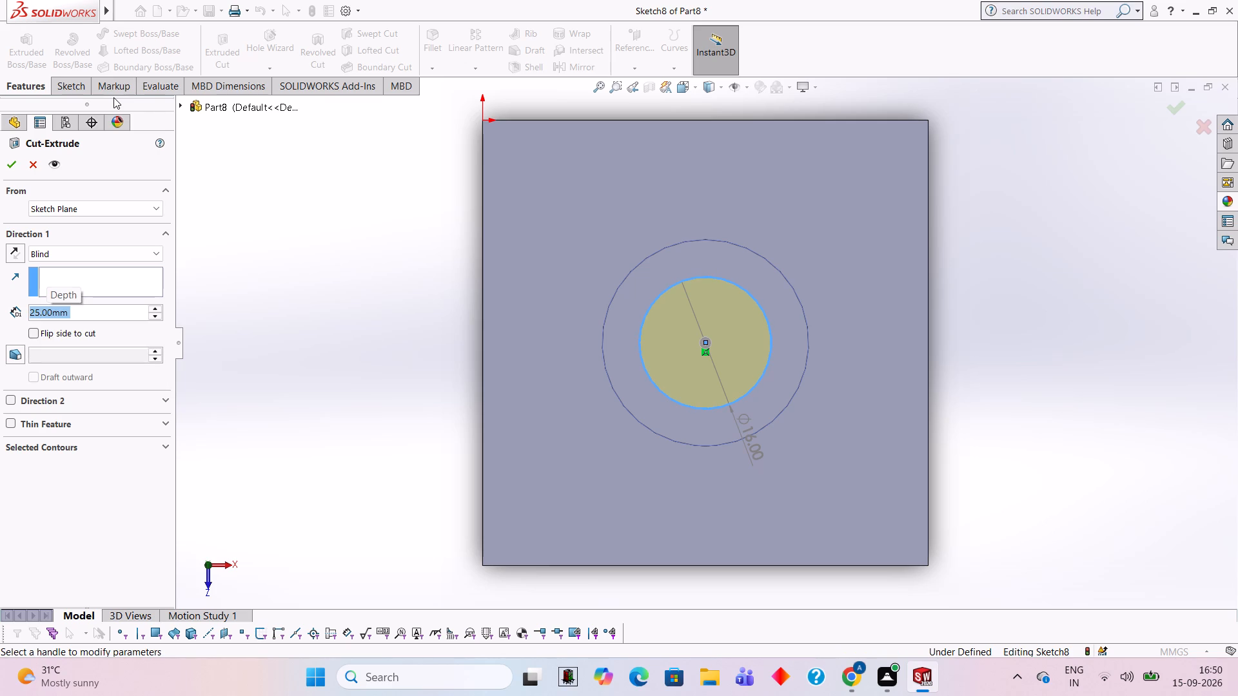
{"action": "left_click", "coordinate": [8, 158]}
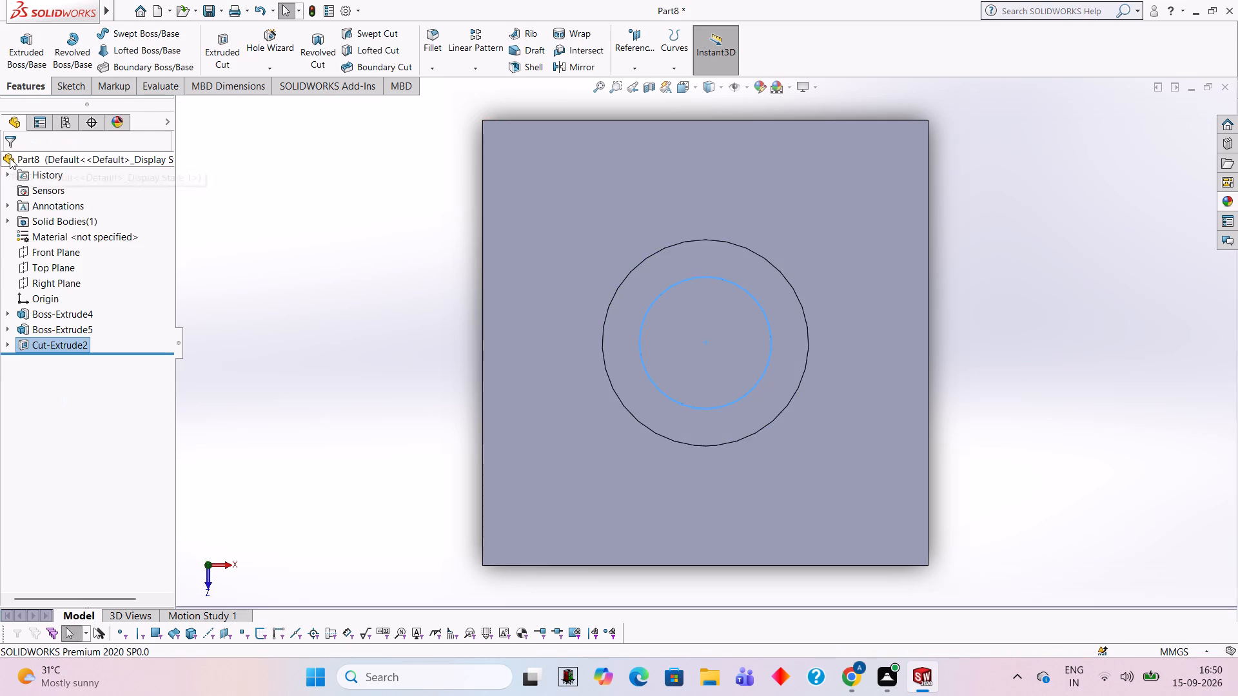
Examine the boss and its bore on the L-bracket from several angles.
{"action": "right_click", "coordinate": [1005, 215]}
{"action": "left_click", "coordinate": [1046, 244]}
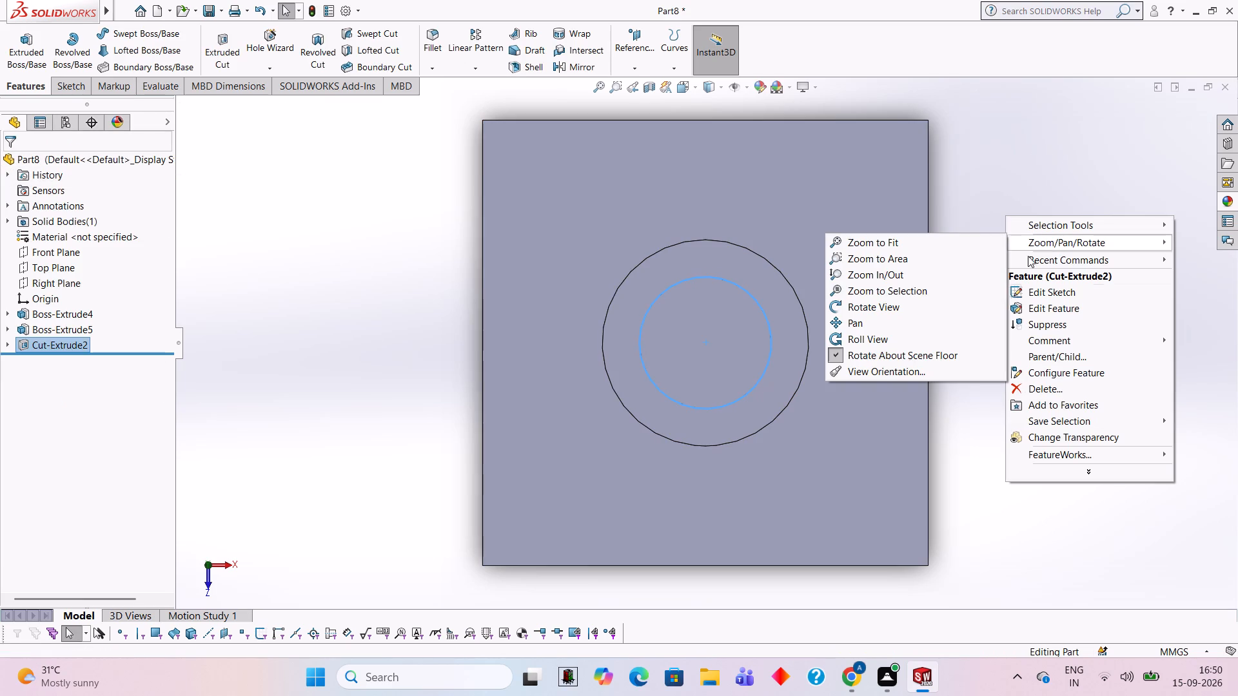
{"action": "left_click", "coordinate": [937, 302]}
{"action": "left_click_drag", "start_coordinate": [934, 441], "coordinate": [948, 340]}
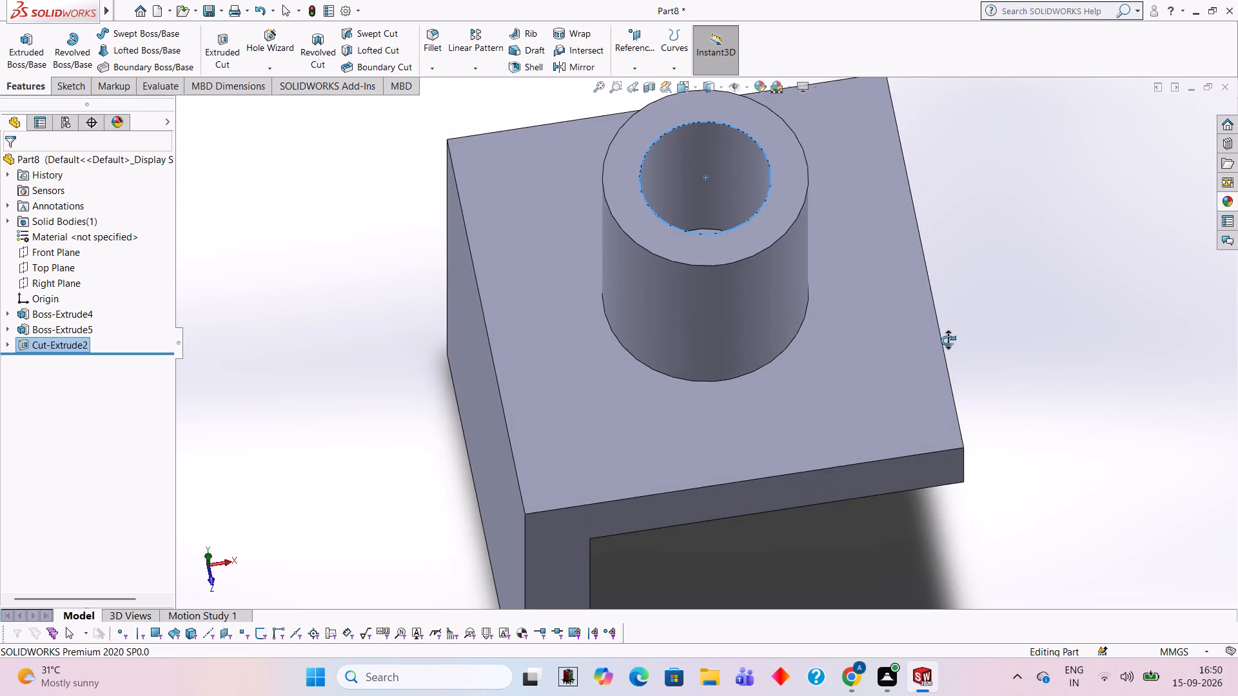
{"action": "left_click_drag", "start_coordinate": [948, 340], "coordinate": [950, 287]}
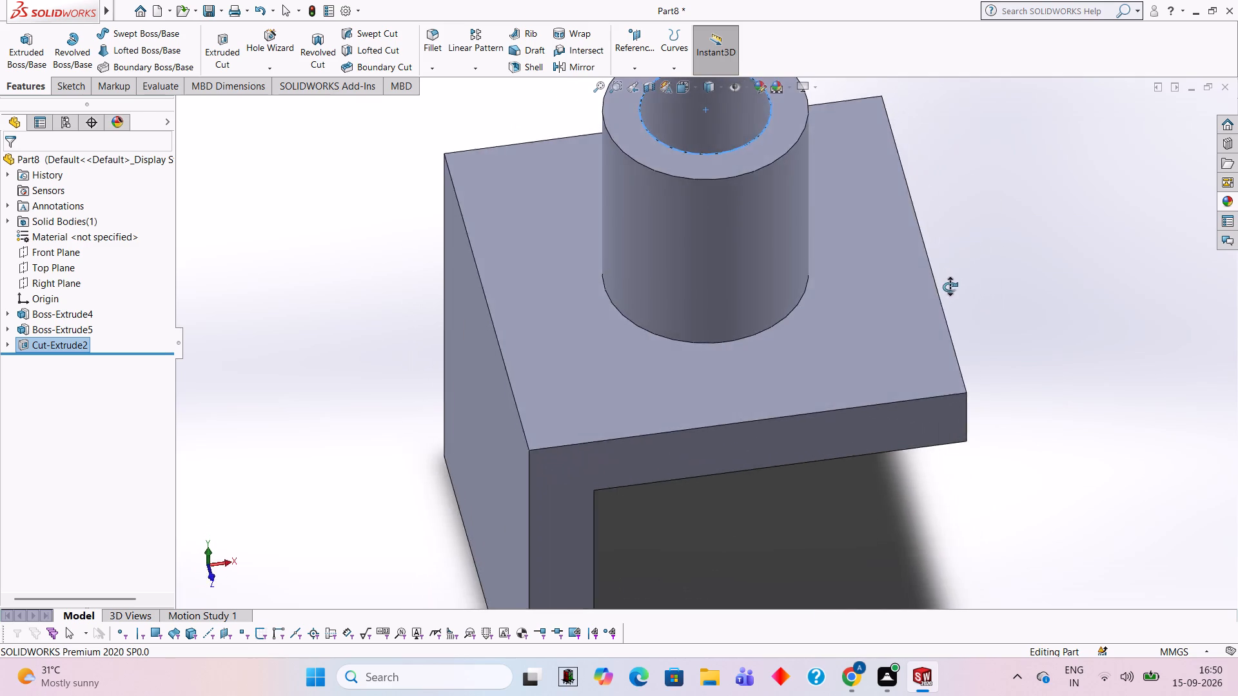
{"action": "left_click_drag", "start_coordinate": [950, 287], "coordinate": [1025, 233]}
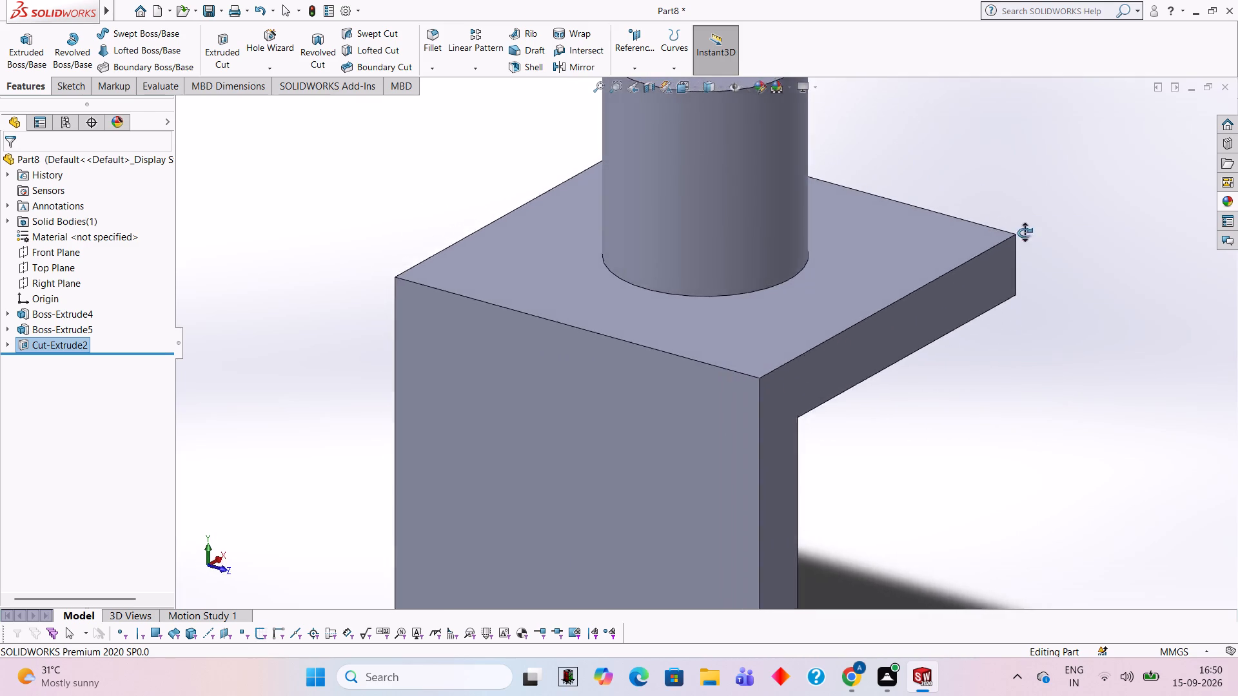
{"action": "left_click_drag", "start_coordinate": [1025, 233], "coordinate": [921, 298]}
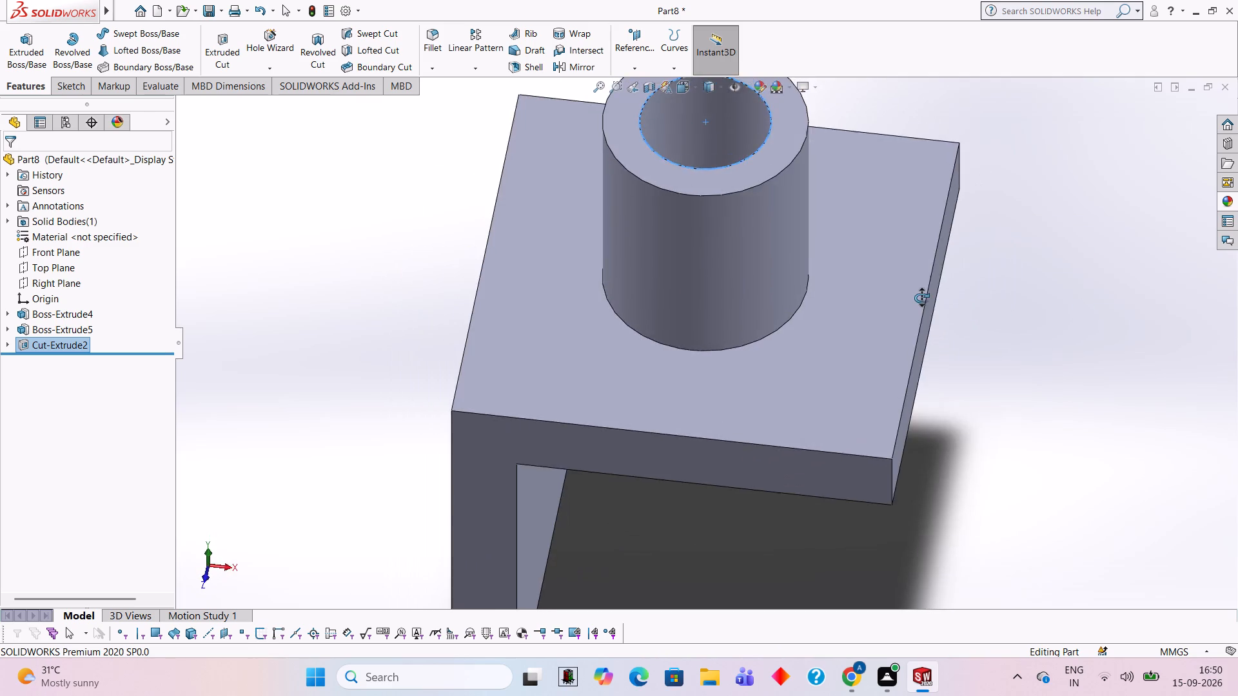
{"action": "left_click_drag", "start_coordinate": [921, 298], "coordinate": [938, 541]}
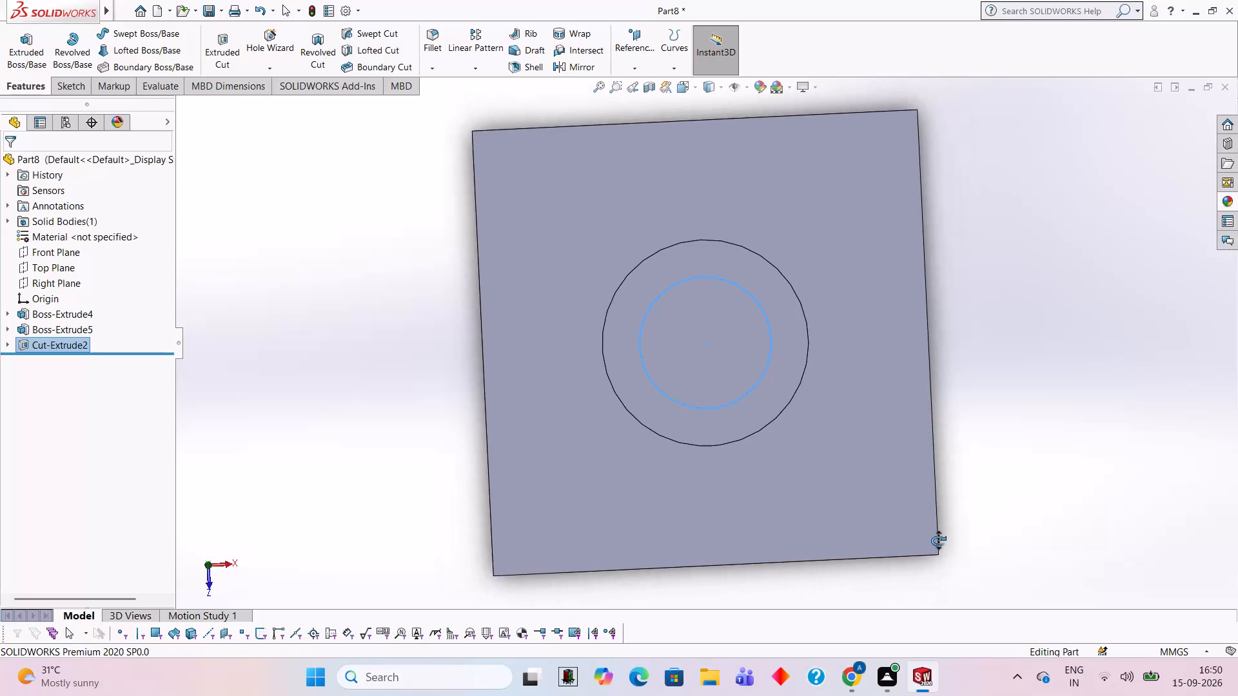
{"action": "left_click_drag", "start_coordinate": [938, 541], "coordinate": [936, 540]}
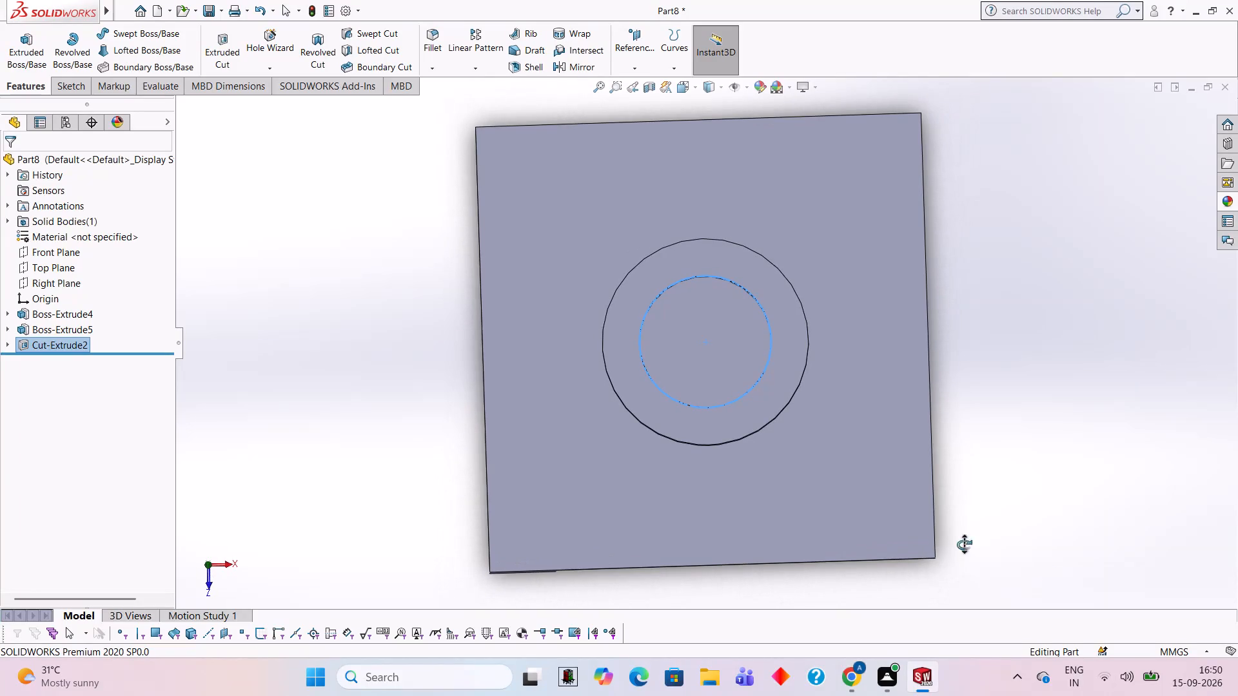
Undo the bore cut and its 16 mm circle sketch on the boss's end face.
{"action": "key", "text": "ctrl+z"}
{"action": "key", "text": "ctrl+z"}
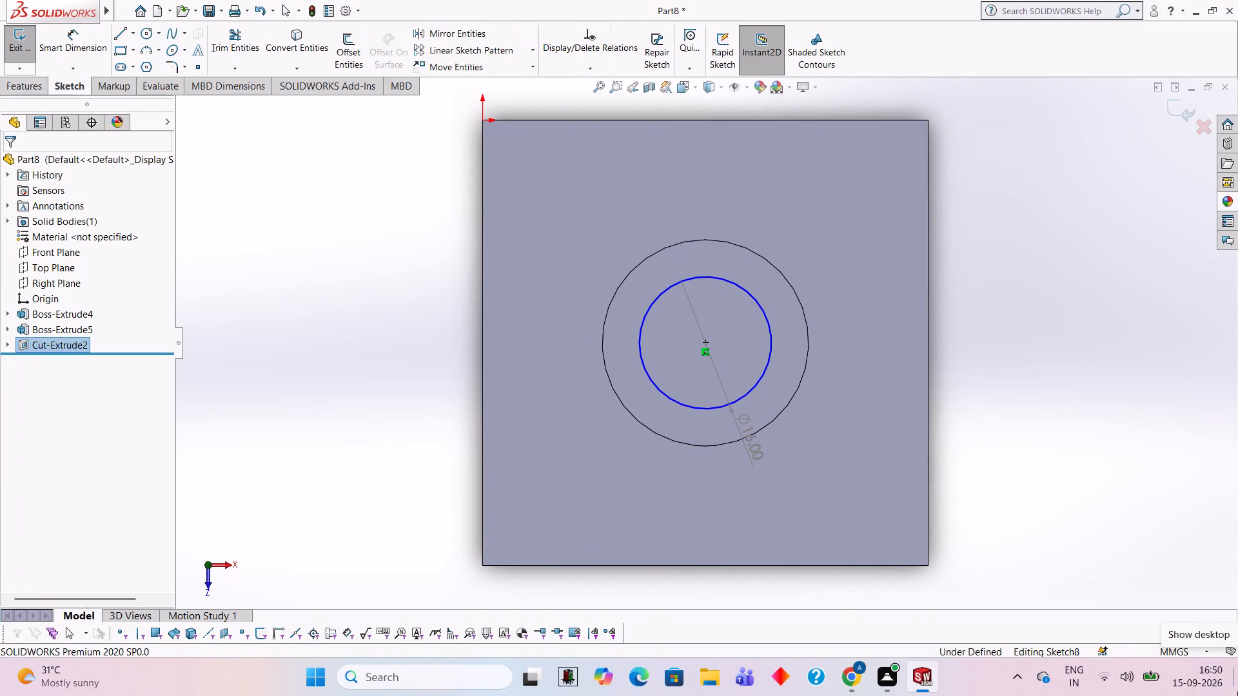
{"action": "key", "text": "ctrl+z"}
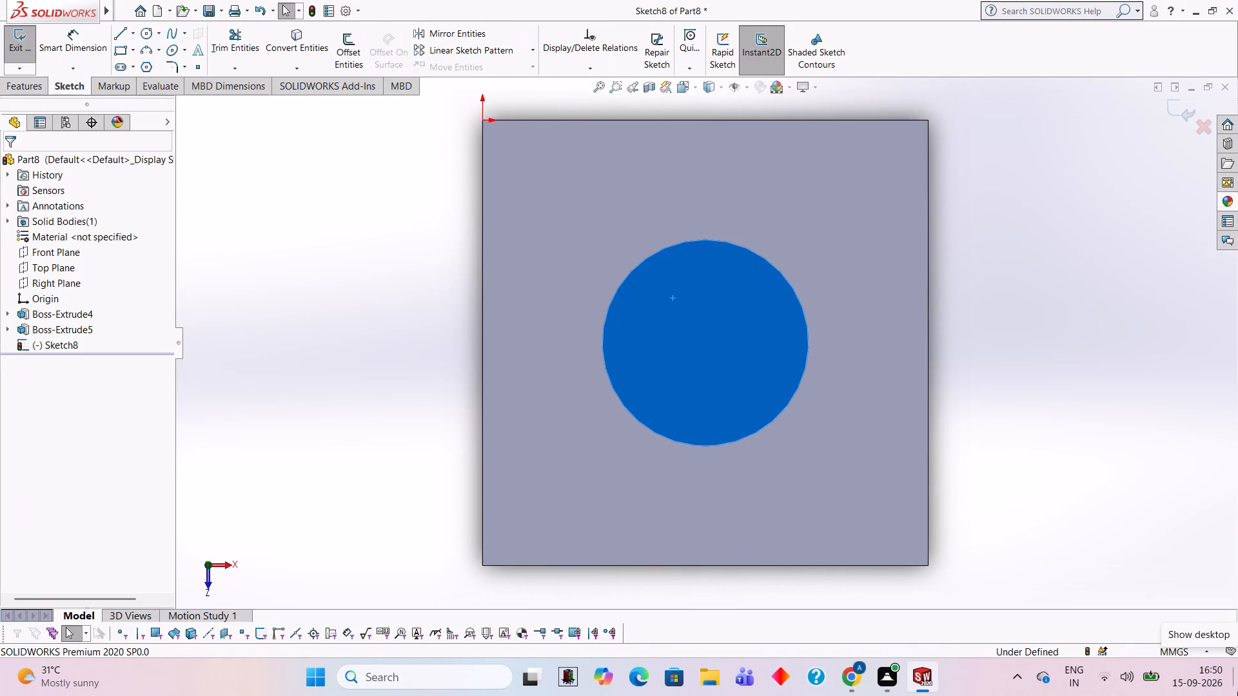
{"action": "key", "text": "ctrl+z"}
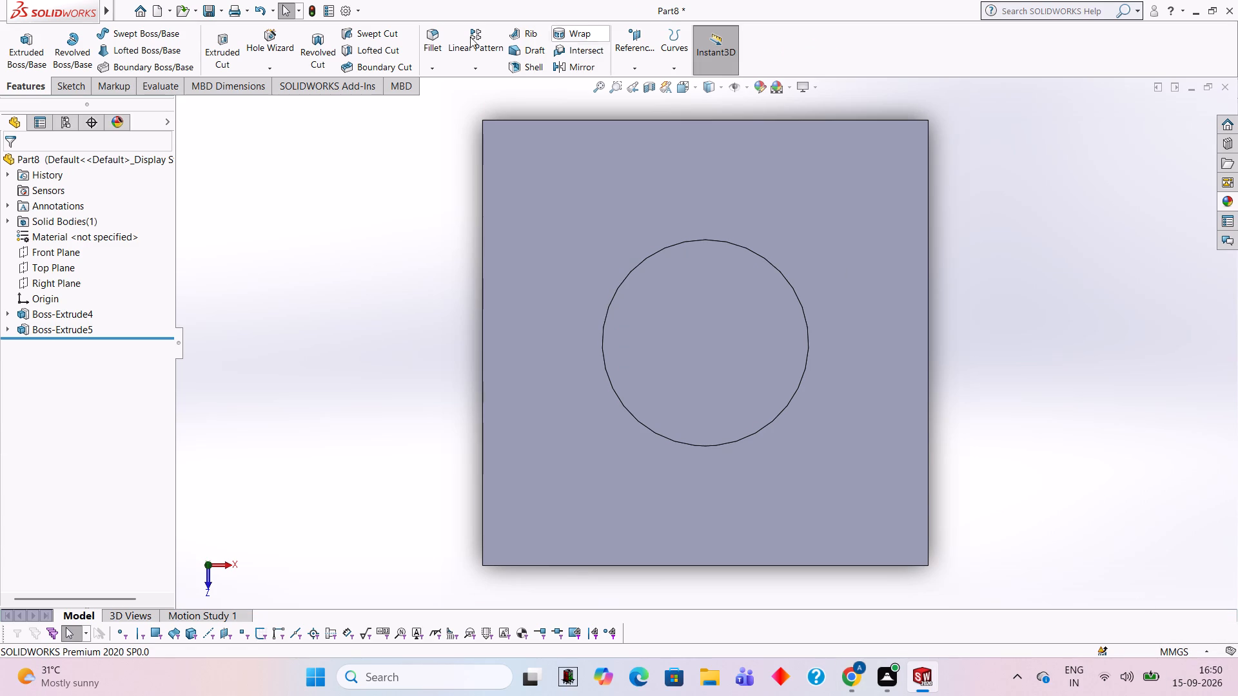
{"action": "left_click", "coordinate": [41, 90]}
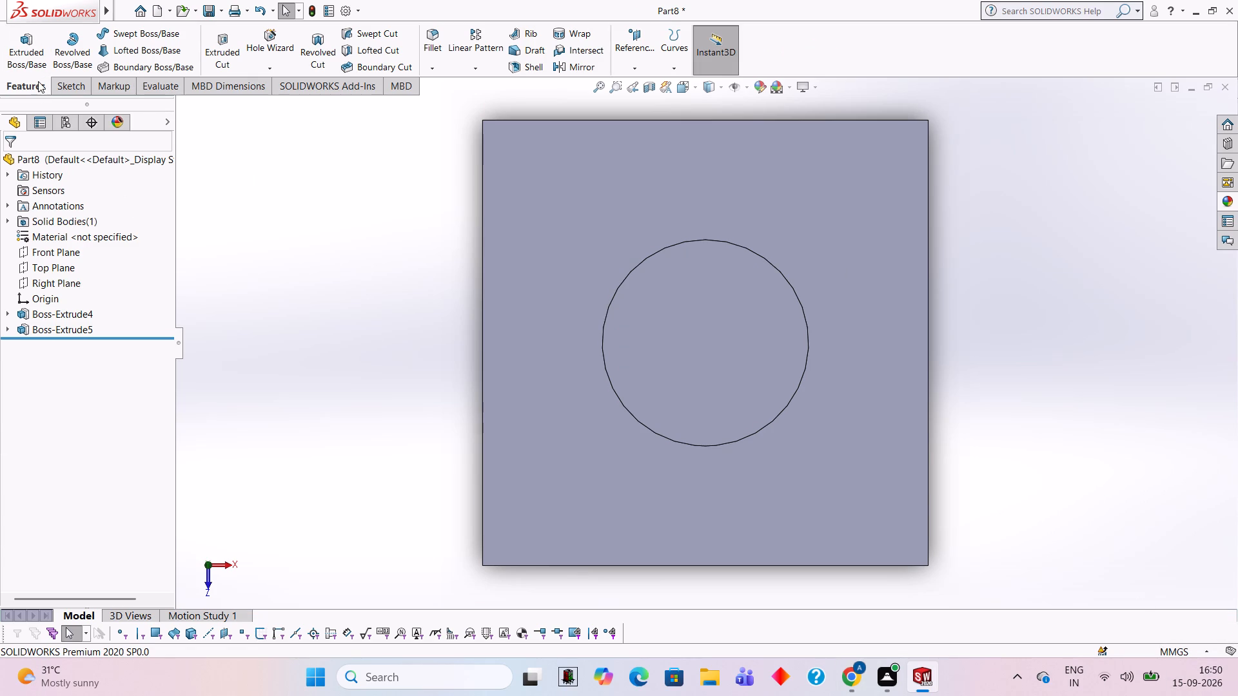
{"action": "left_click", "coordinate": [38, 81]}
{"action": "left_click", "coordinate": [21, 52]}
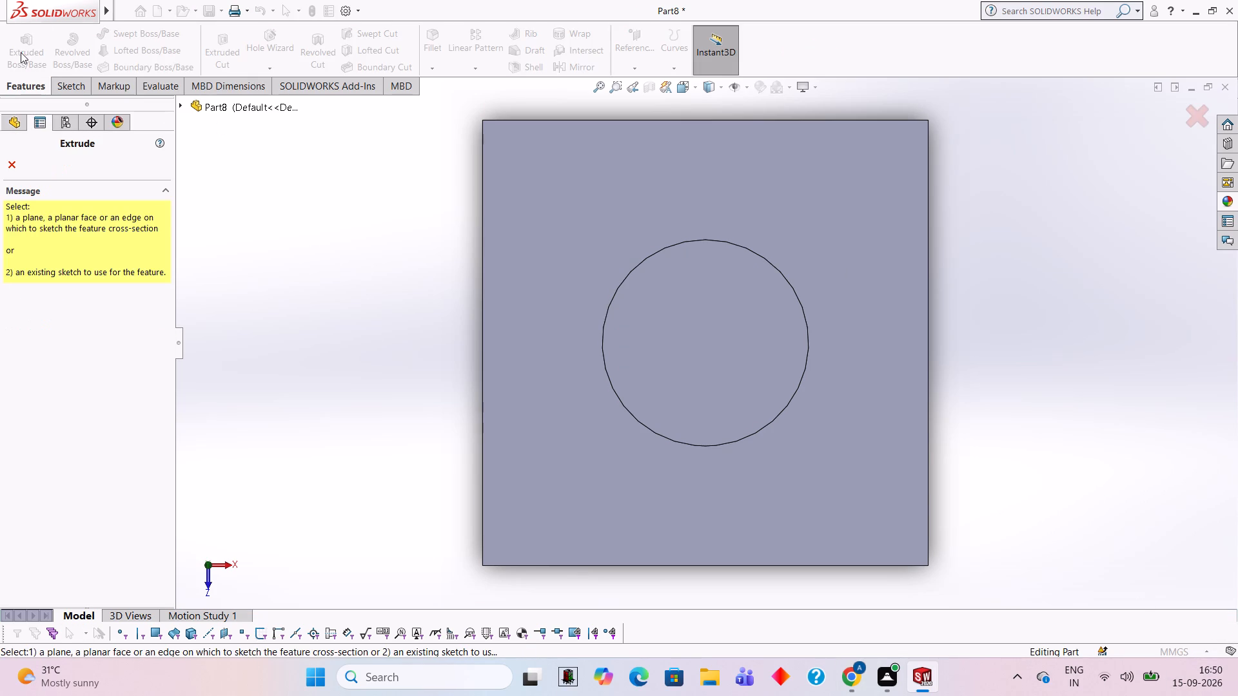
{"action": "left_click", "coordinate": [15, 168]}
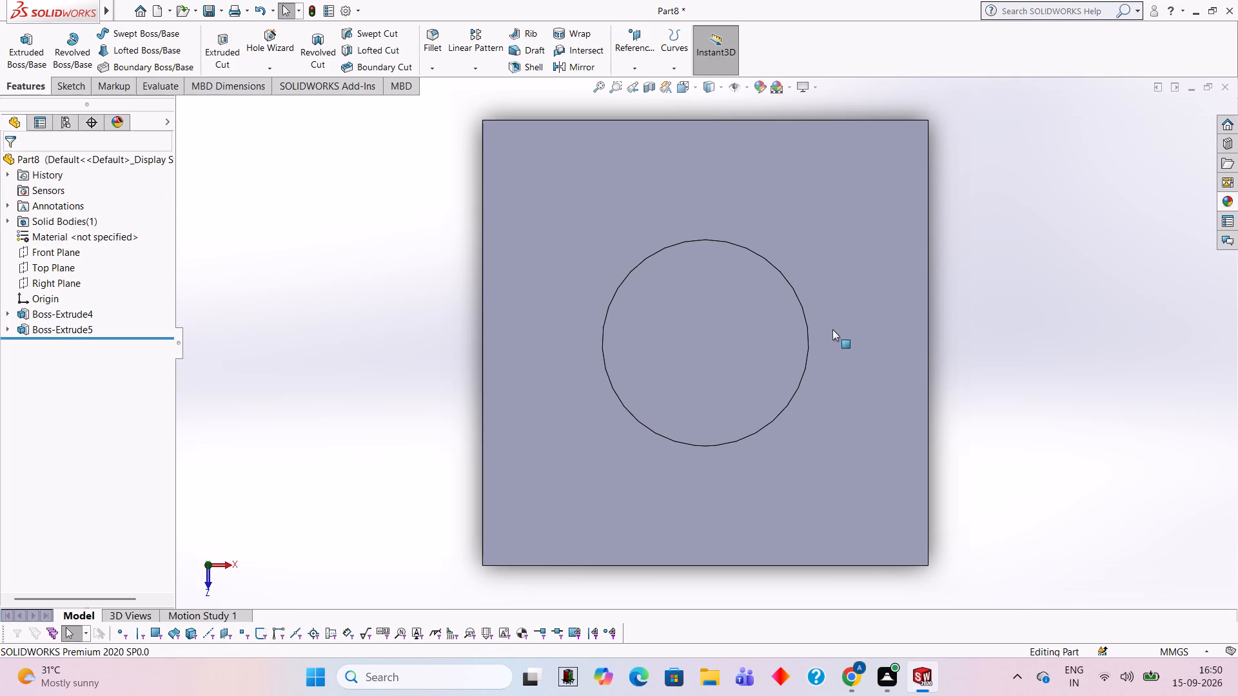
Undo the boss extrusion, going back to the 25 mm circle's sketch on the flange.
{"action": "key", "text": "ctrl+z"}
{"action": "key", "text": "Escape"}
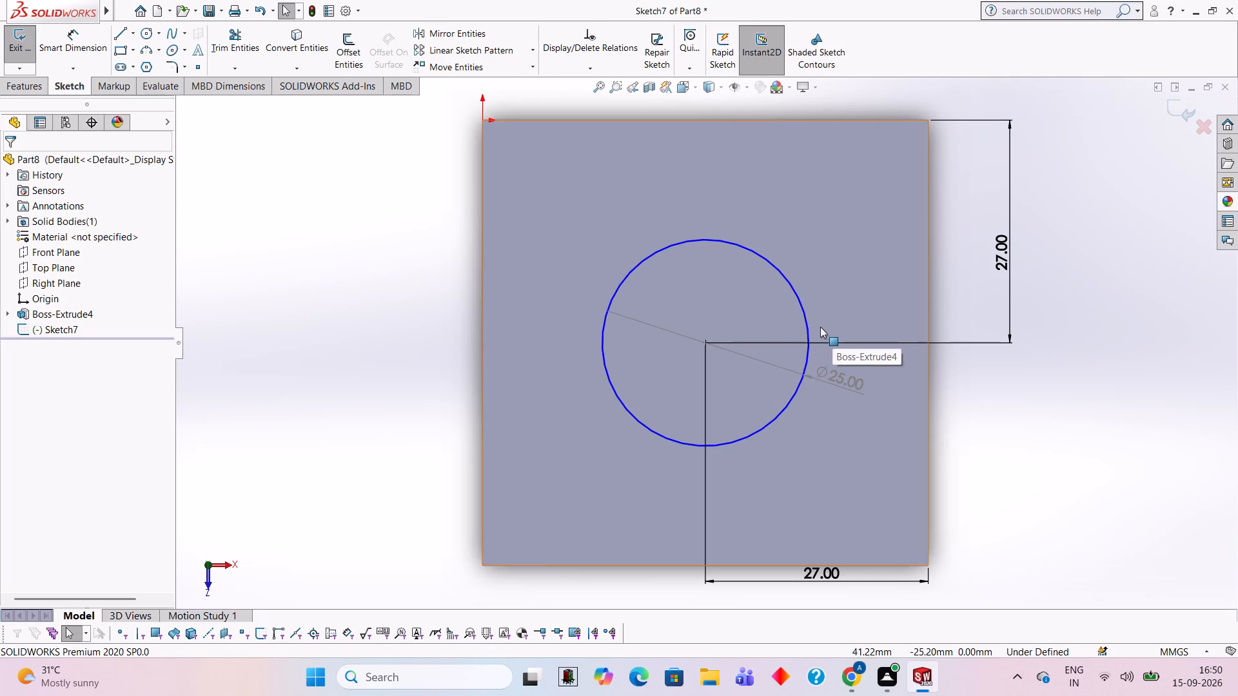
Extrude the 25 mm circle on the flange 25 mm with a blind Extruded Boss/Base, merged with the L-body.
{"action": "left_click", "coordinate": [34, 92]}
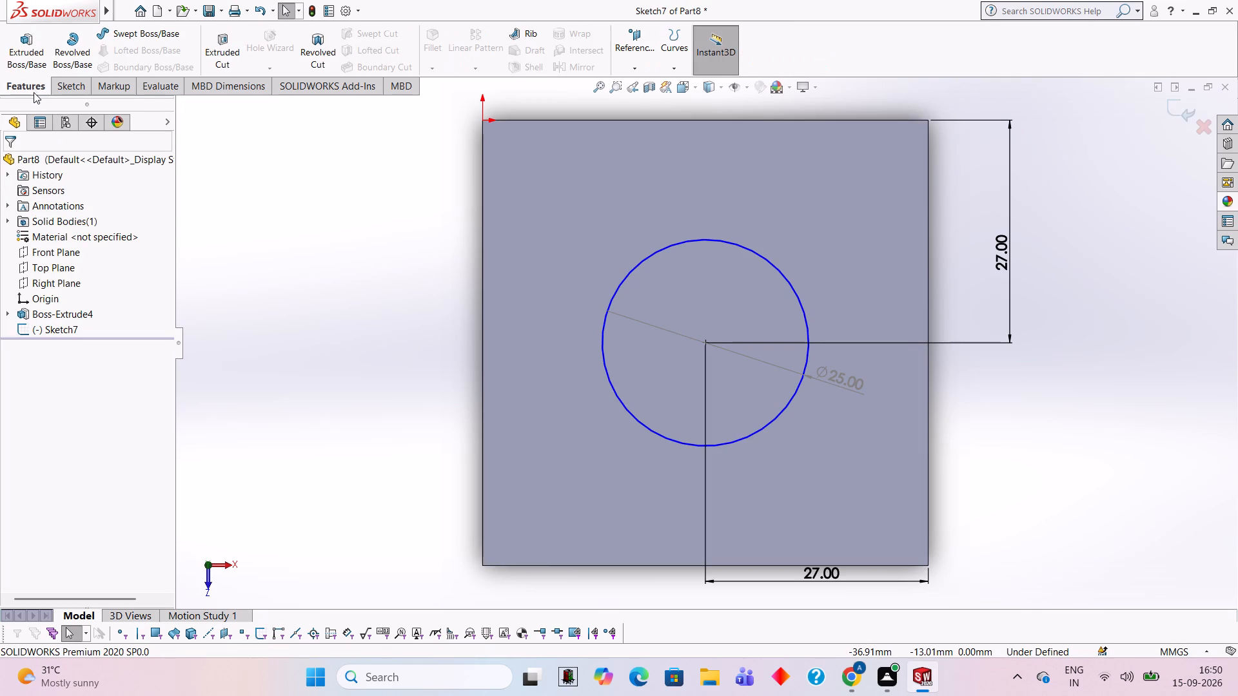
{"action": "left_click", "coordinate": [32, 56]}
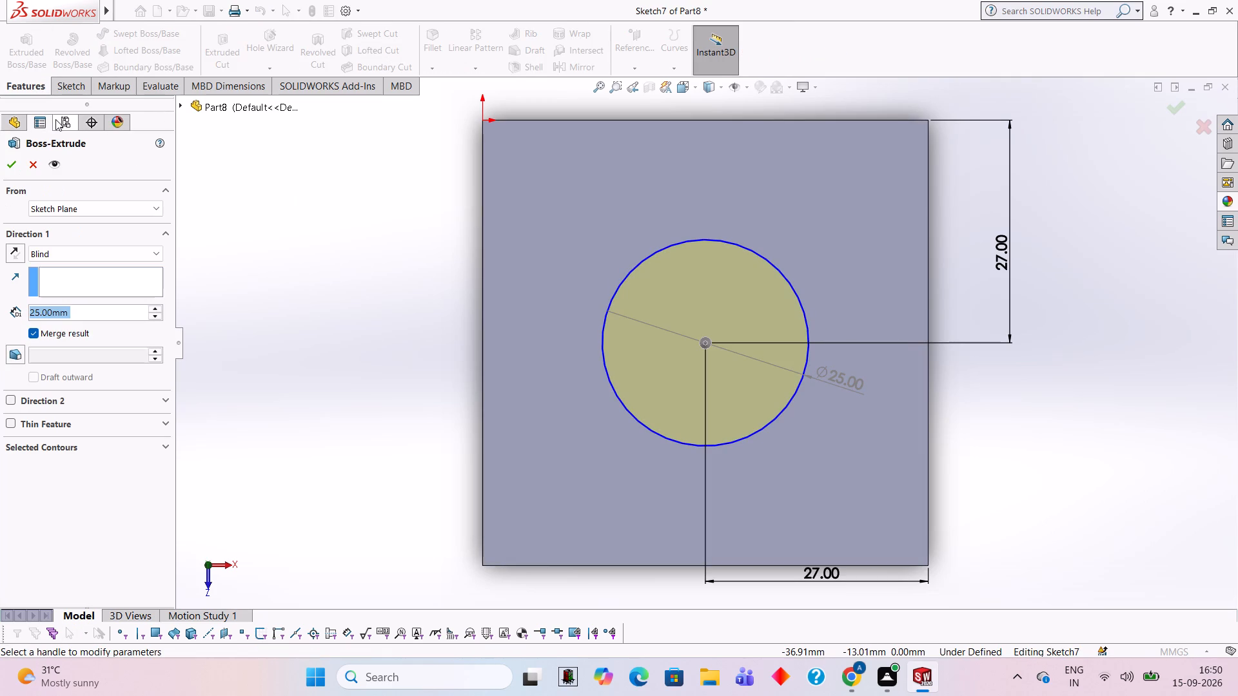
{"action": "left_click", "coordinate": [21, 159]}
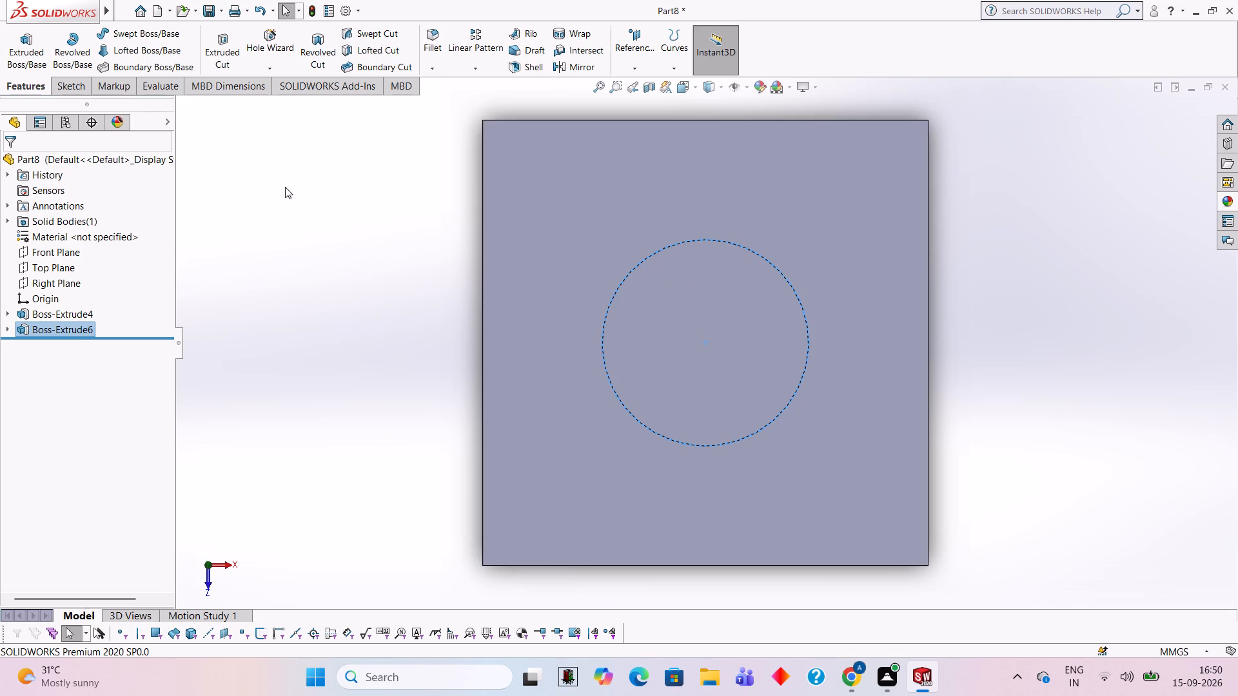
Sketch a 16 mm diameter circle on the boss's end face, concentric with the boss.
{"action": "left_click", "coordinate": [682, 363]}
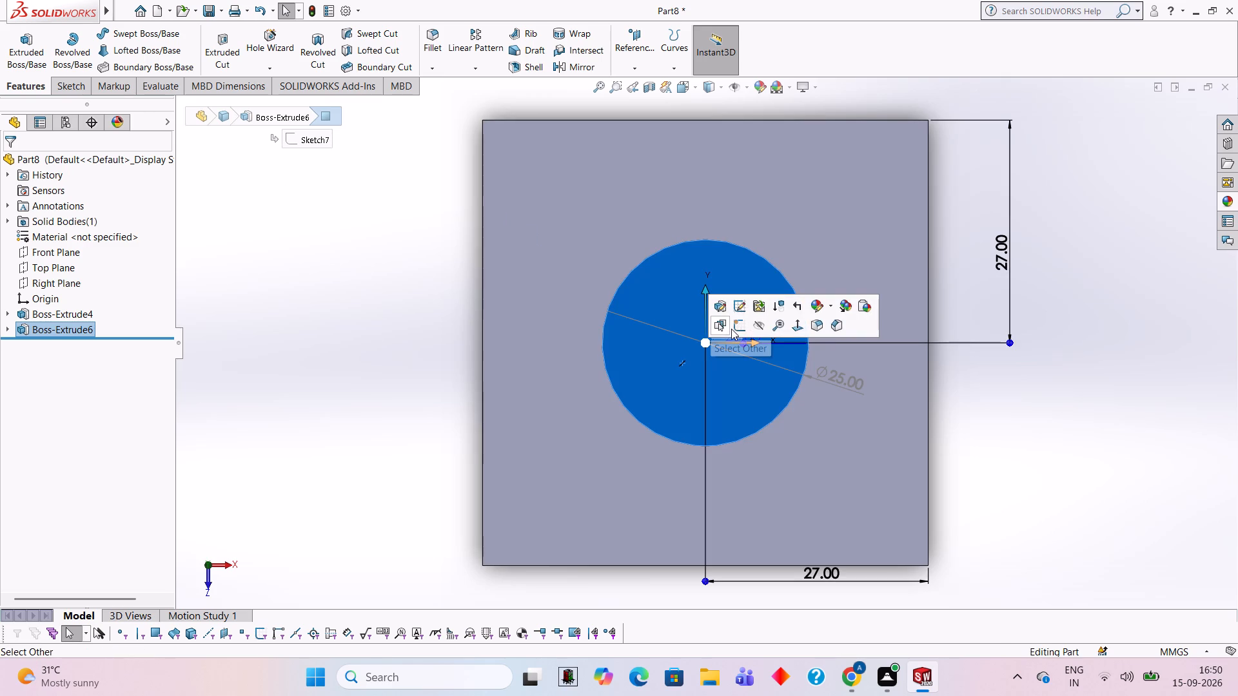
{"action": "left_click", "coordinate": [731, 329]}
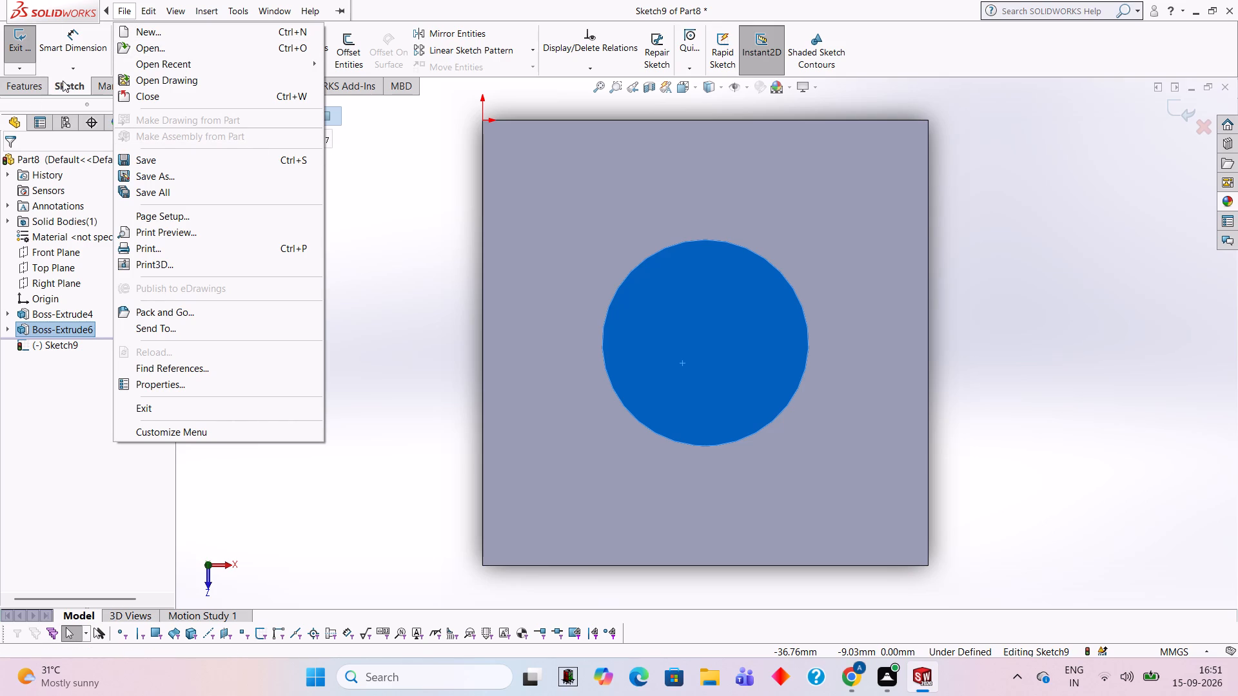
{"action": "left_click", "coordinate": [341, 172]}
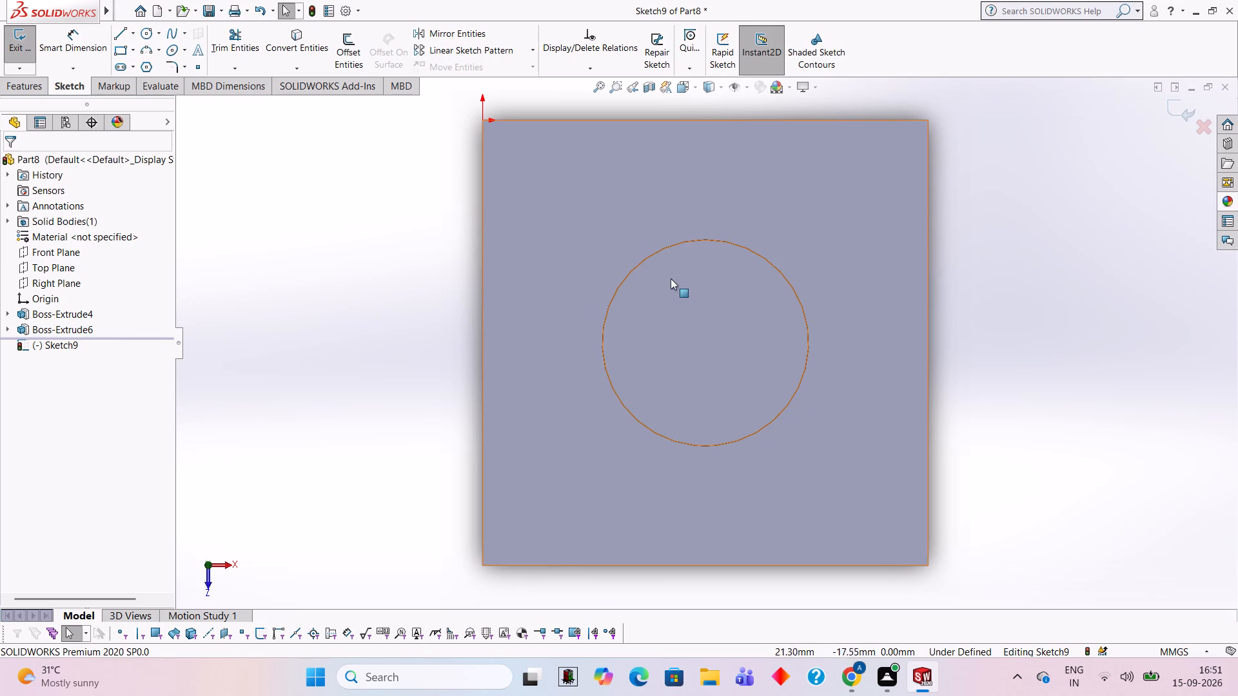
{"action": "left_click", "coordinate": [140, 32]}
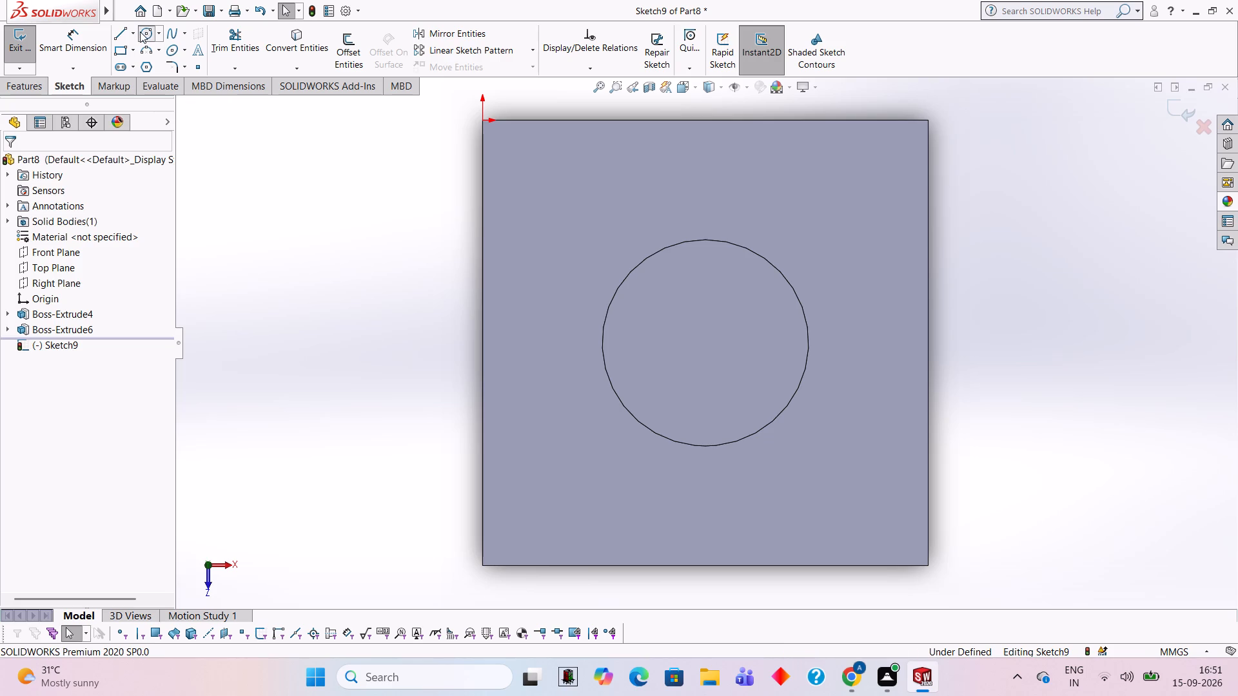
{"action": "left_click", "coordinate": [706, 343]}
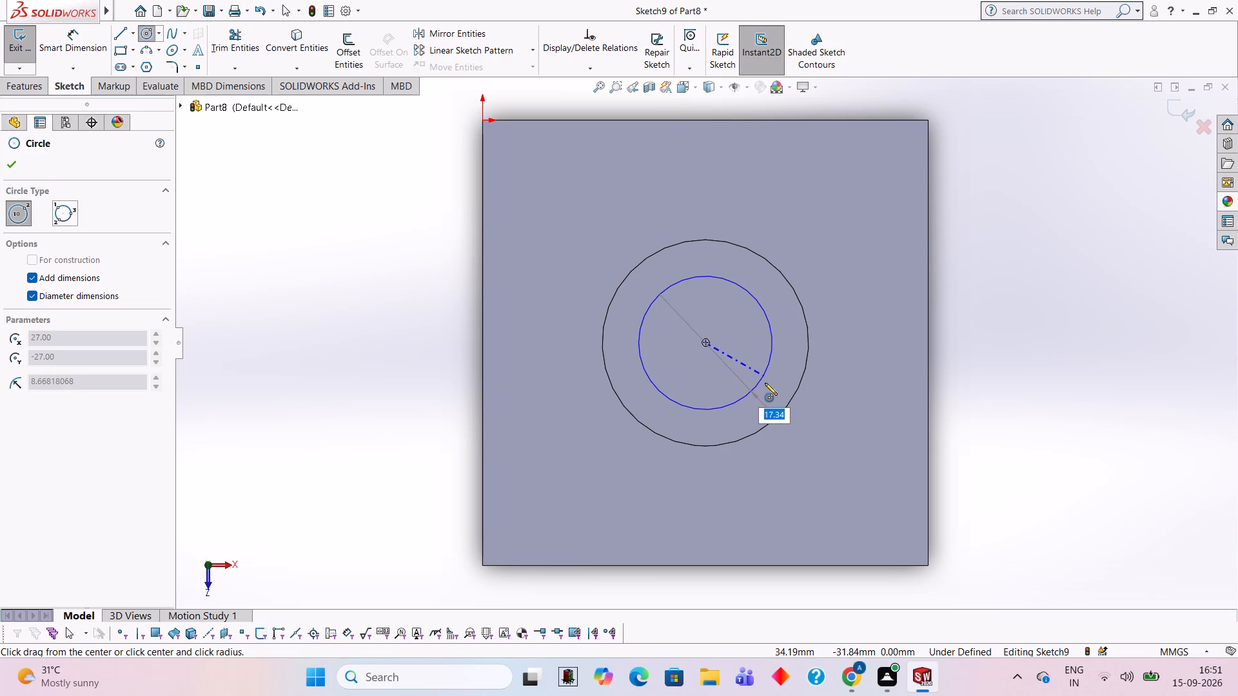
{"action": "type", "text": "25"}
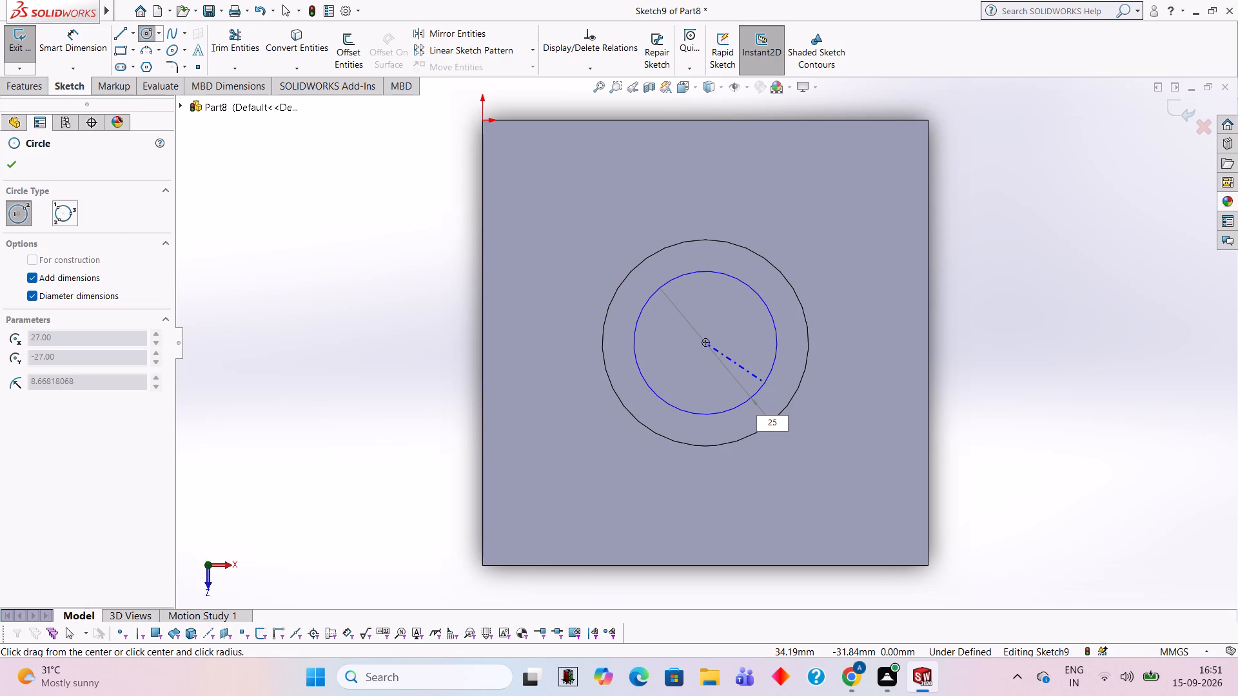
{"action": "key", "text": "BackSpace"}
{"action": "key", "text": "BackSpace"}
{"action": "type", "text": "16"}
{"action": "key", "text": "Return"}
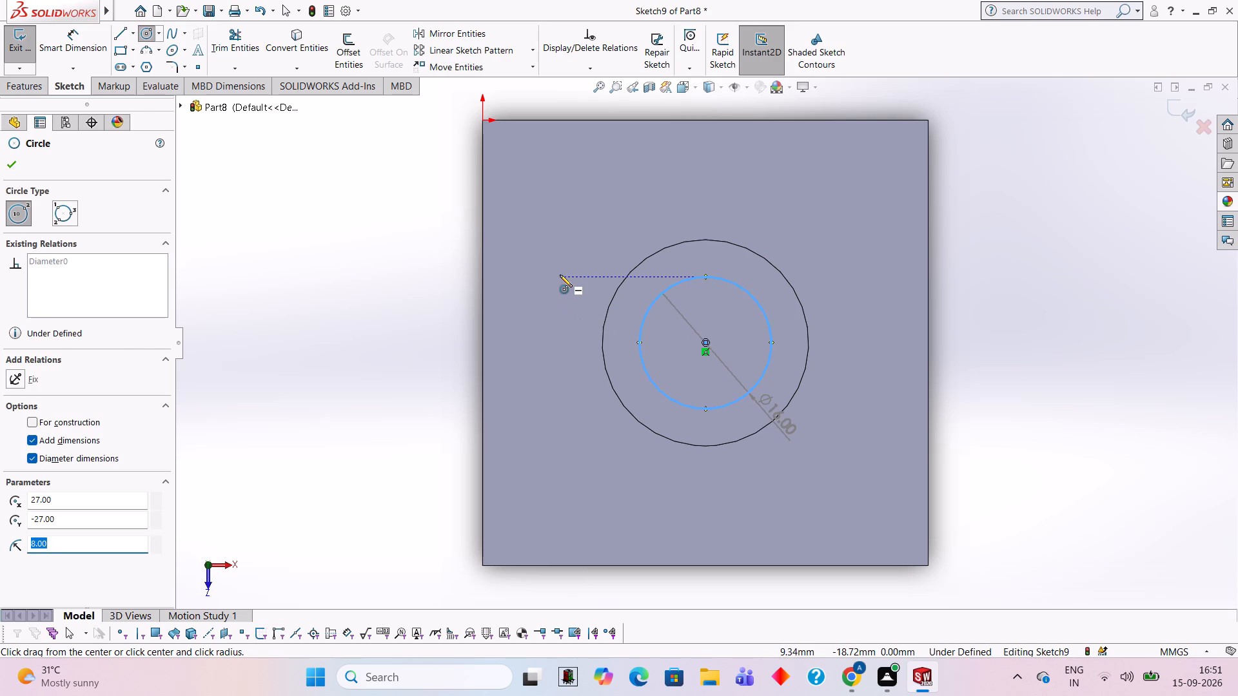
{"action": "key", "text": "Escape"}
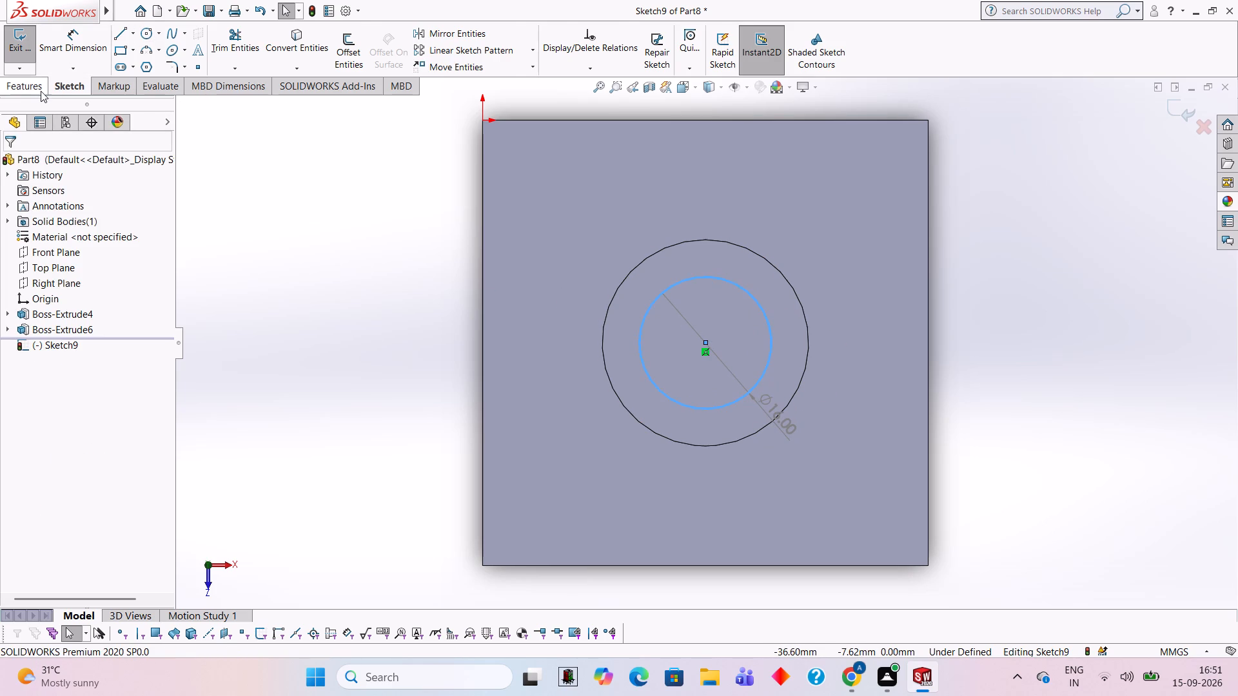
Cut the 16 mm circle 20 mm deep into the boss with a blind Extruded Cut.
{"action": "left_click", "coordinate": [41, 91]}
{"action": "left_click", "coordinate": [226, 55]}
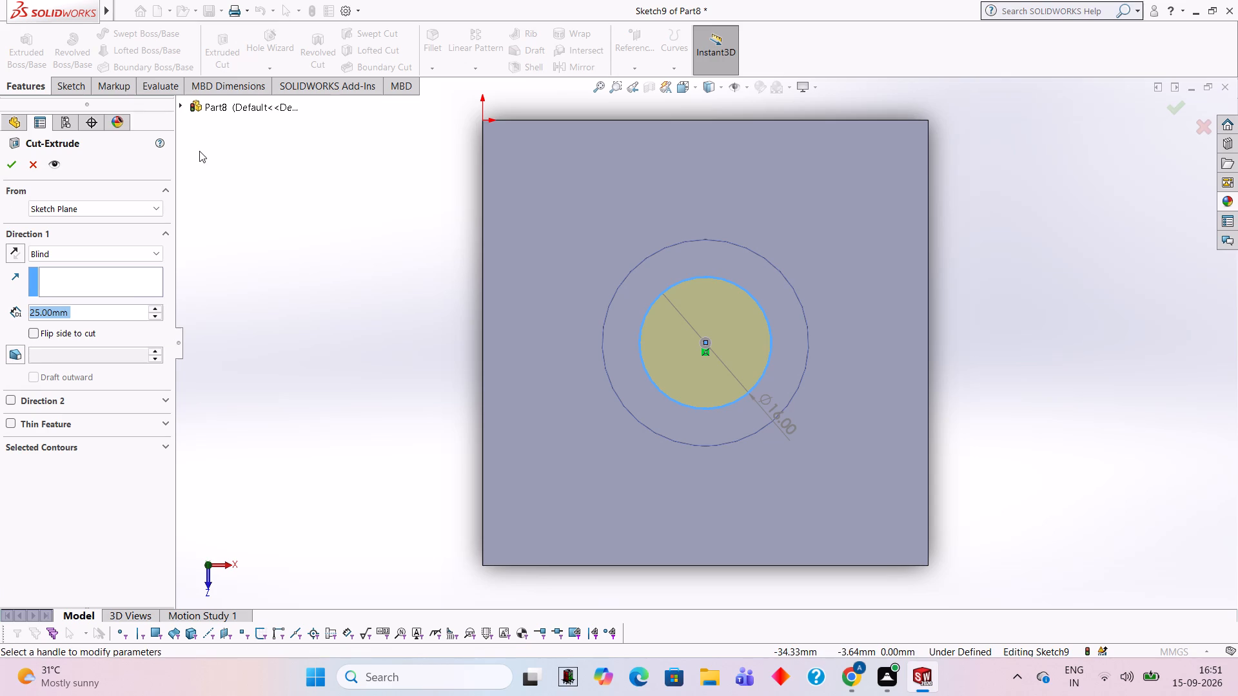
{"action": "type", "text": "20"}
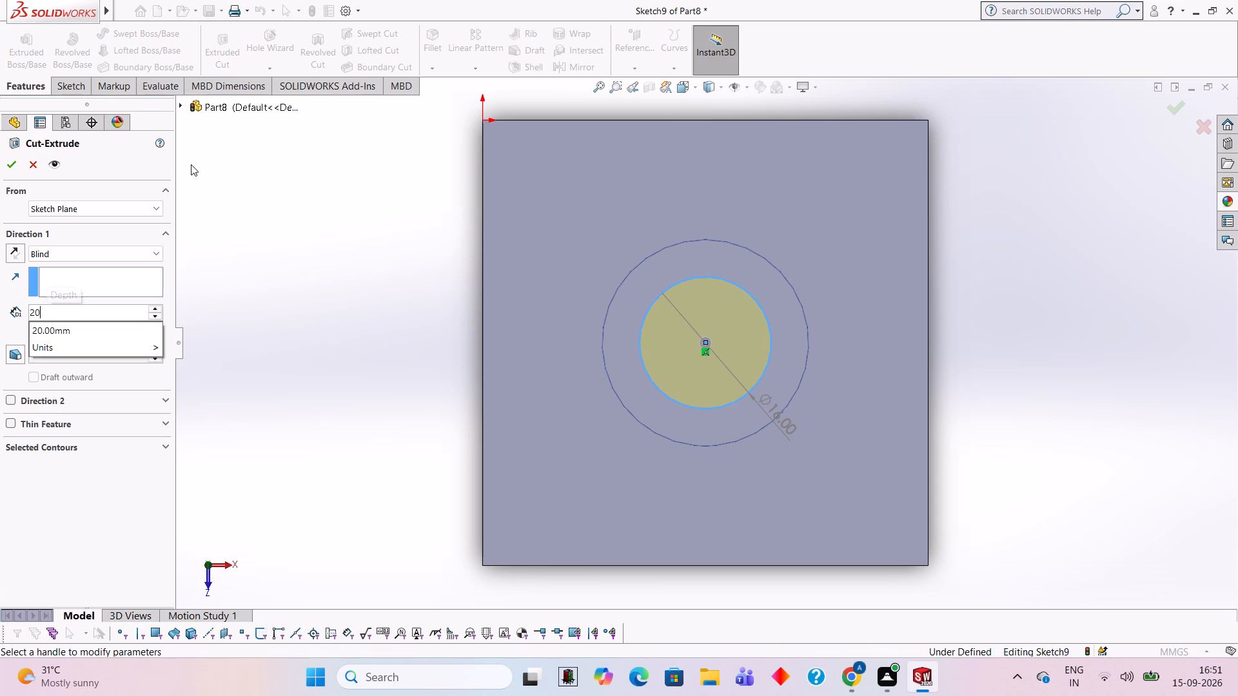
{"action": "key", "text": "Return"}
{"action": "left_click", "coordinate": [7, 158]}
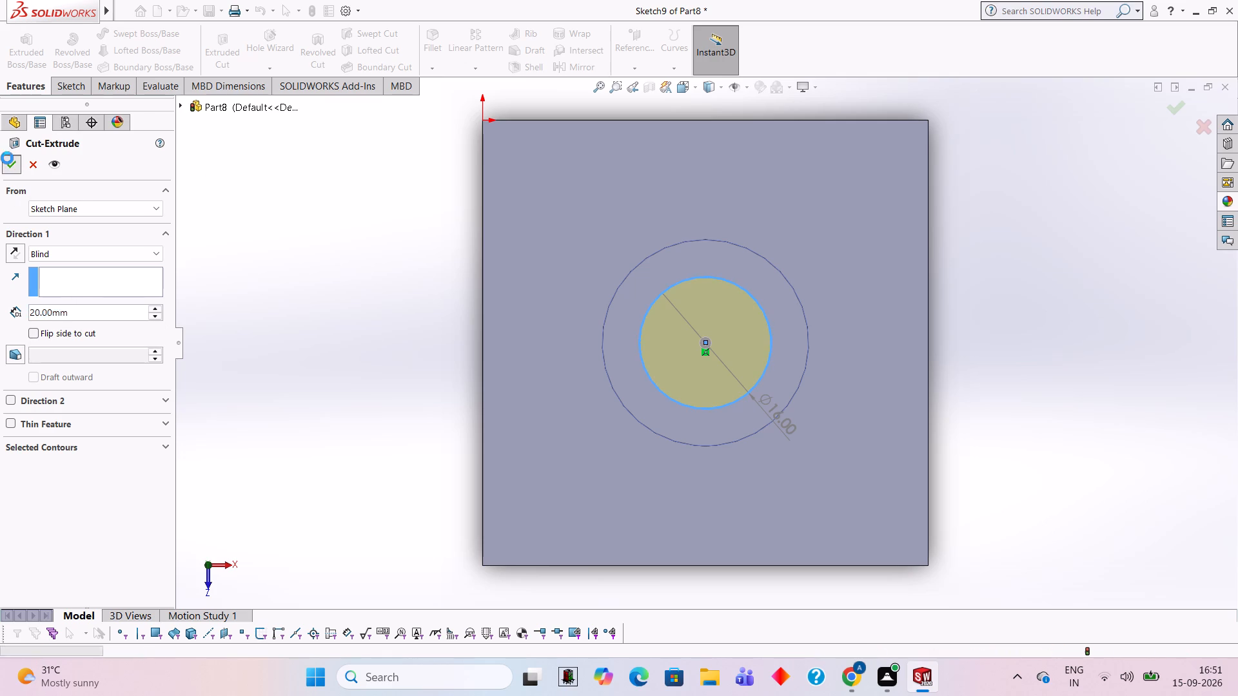
Examine the boss and its bore on the L-bracket from several angles.
{"action": "right_click", "coordinate": [1017, 226]}
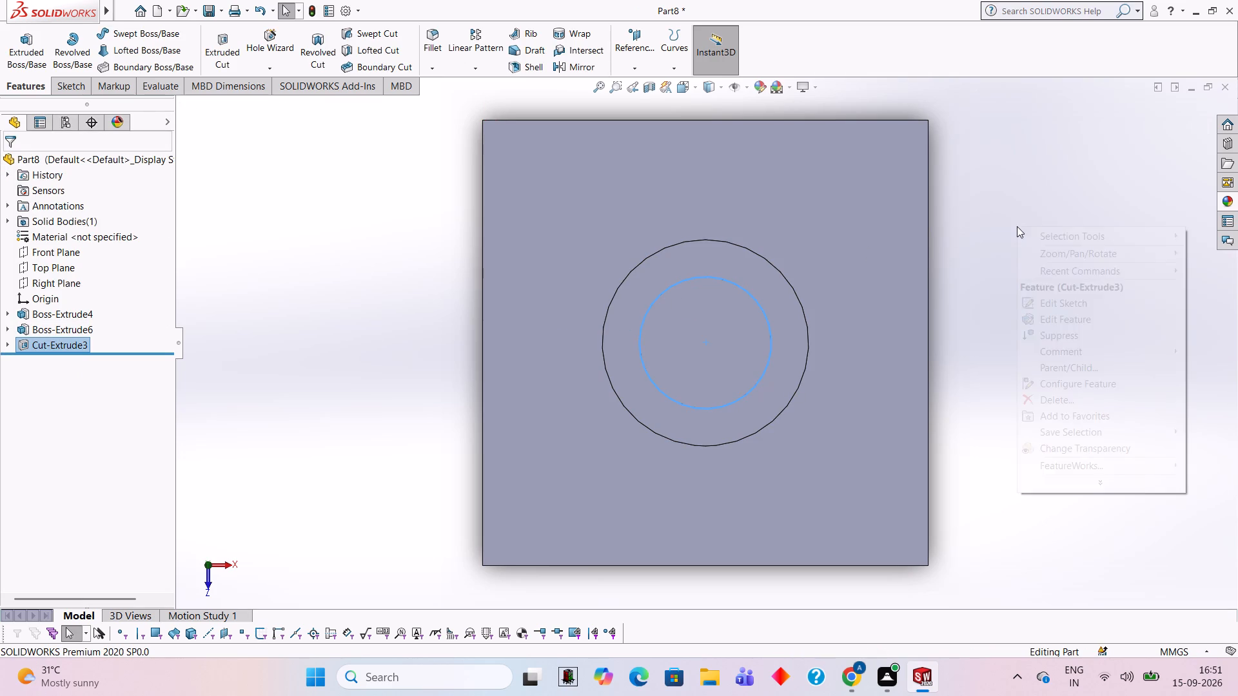
{"action": "left_click", "coordinate": [1057, 259]}
{"action": "left_click", "coordinate": [1057, 257]}
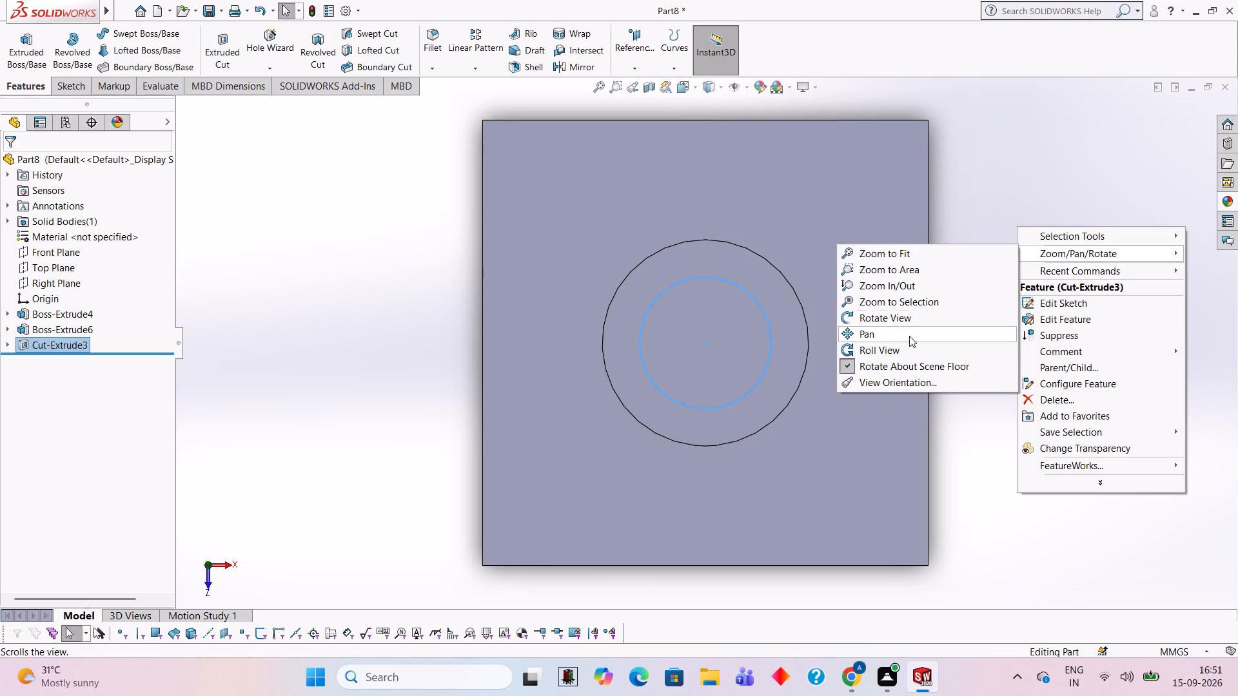
{"action": "left_click", "coordinate": [906, 325]}
{"action": "left_click_drag", "start_coordinate": [874, 449], "coordinate": [849, 271]}
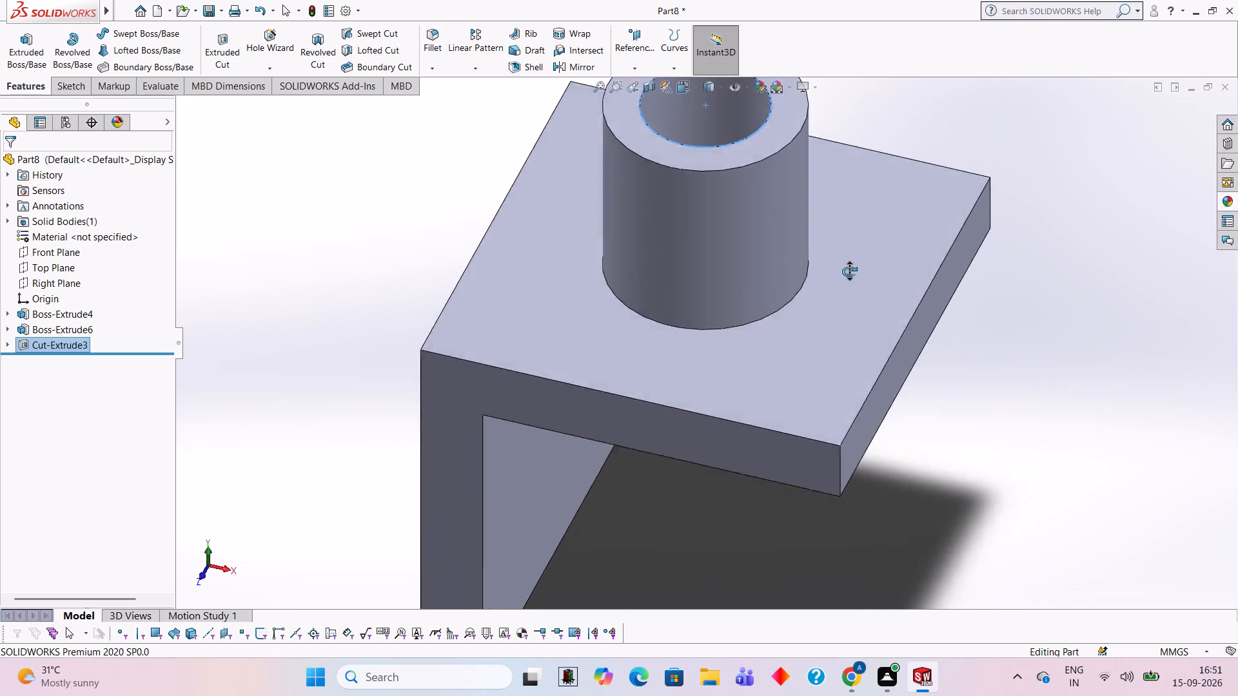
{"action": "left_click_drag", "start_coordinate": [849, 271], "coordinate": [744, 198]}
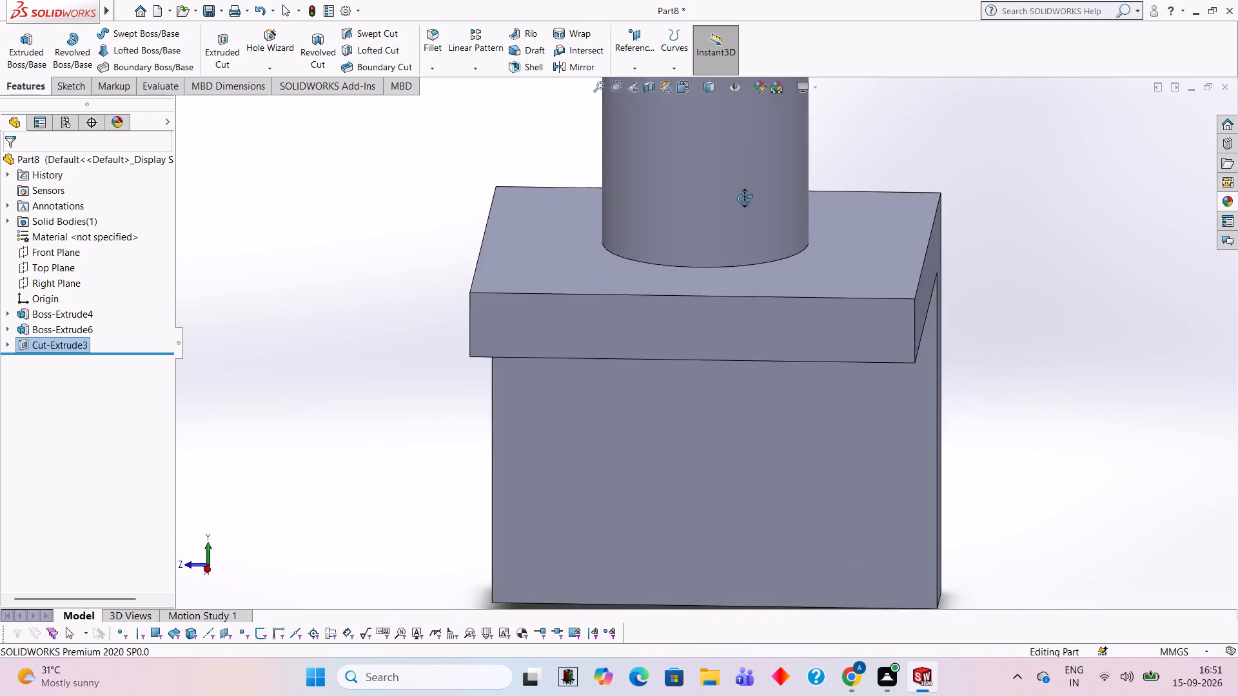
{"action": "left_click_drag", "start_coordinate": [744, 198], "coordinate": [827, 169]}
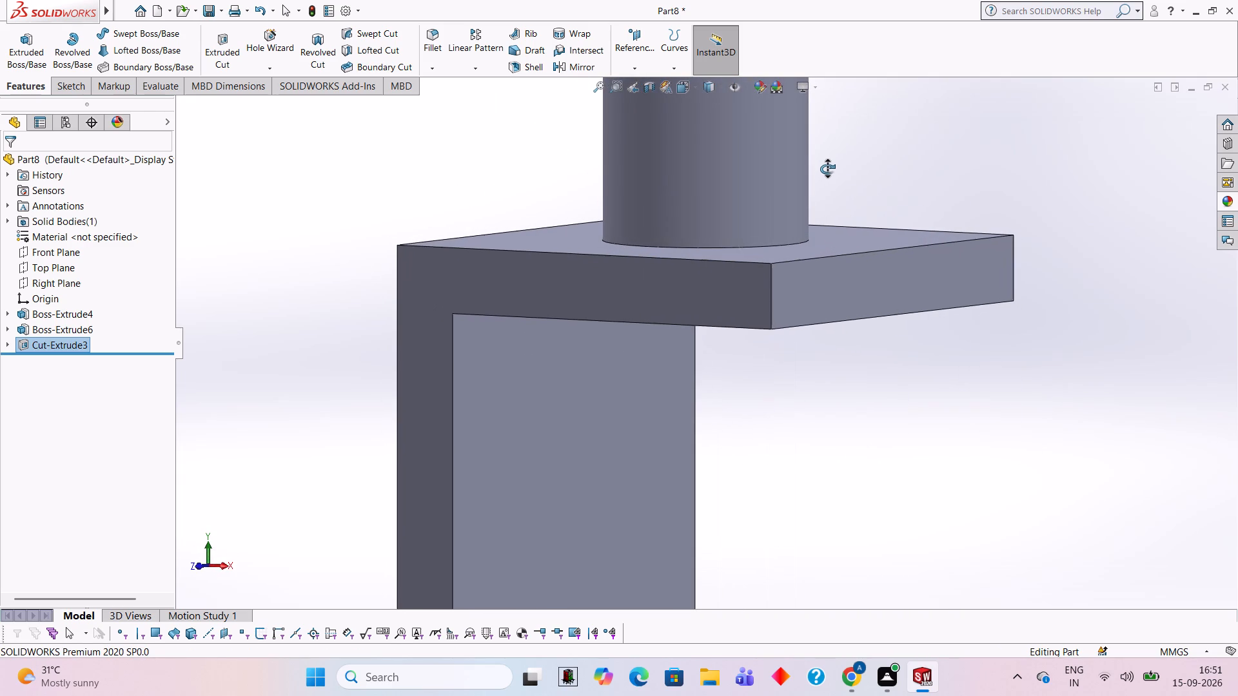
{"action": "left_click_drag", "start_coordinate": [827, 169], "coordinate": [809, 199]}
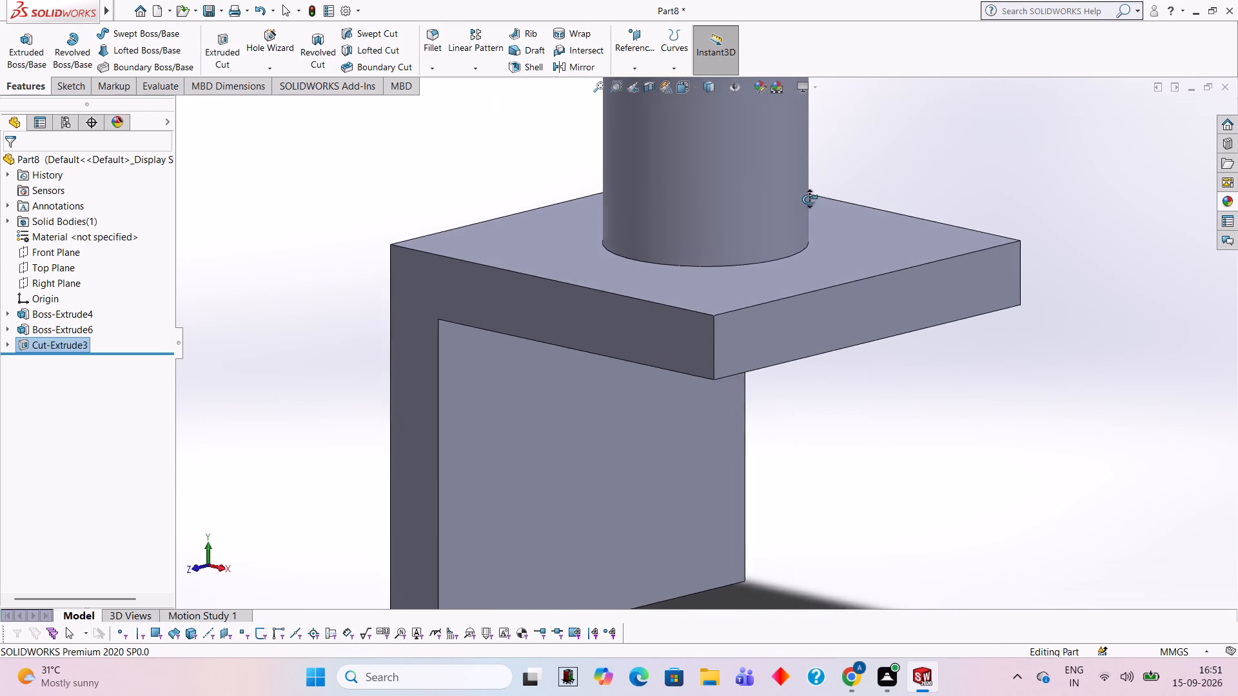
{"action": "left_click_drag", "start_coordinate": [809, 199], "coordinate": [885, 536]}
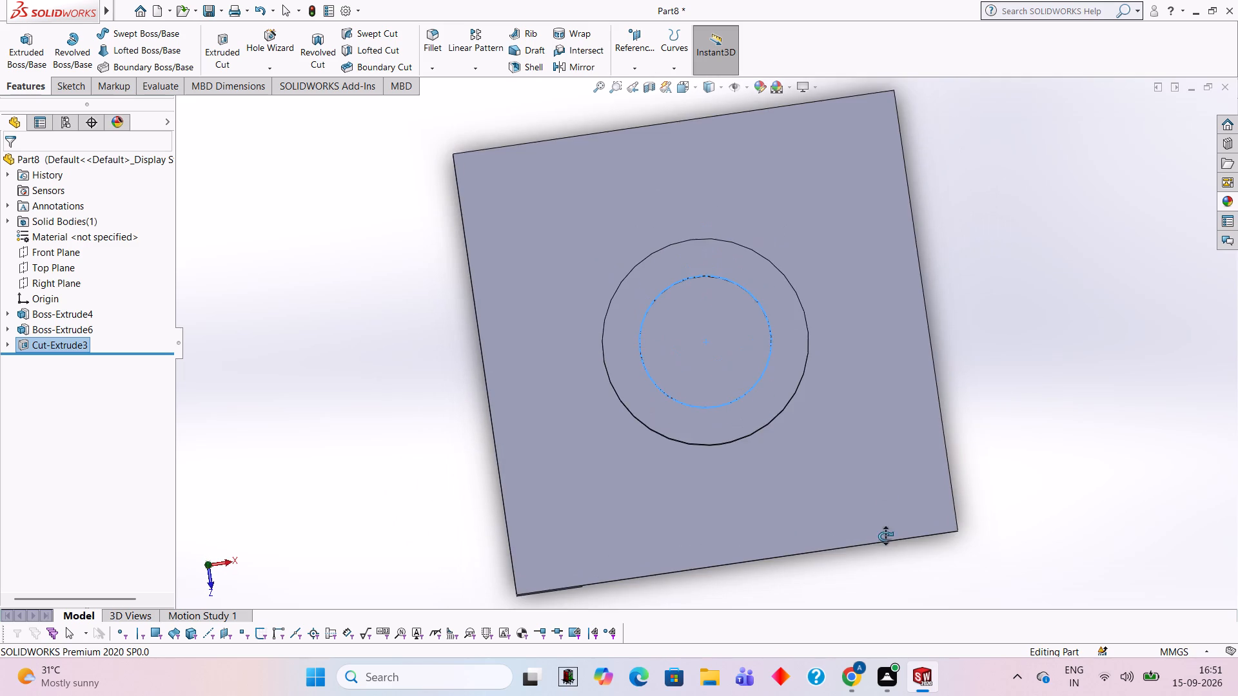
{"action": "left_click_drag", "start_coordinate": [885, 536], "coordinate": [884, 581]}
{"action": "key", "text": "Escape"}
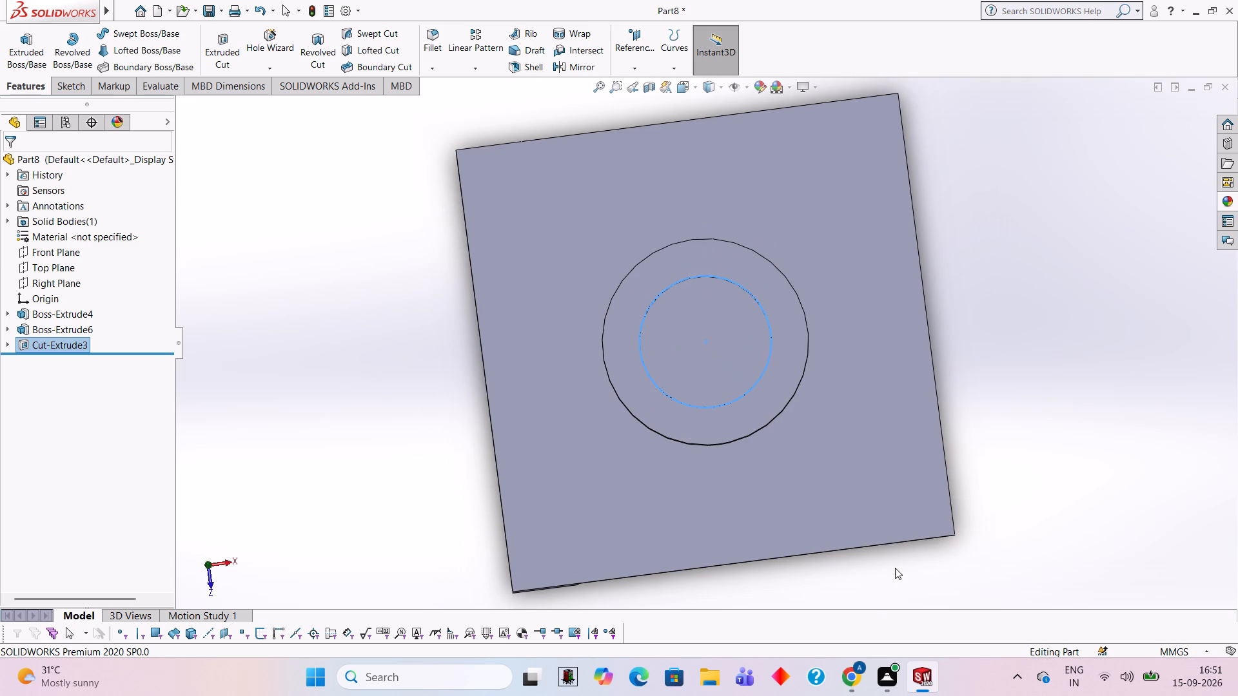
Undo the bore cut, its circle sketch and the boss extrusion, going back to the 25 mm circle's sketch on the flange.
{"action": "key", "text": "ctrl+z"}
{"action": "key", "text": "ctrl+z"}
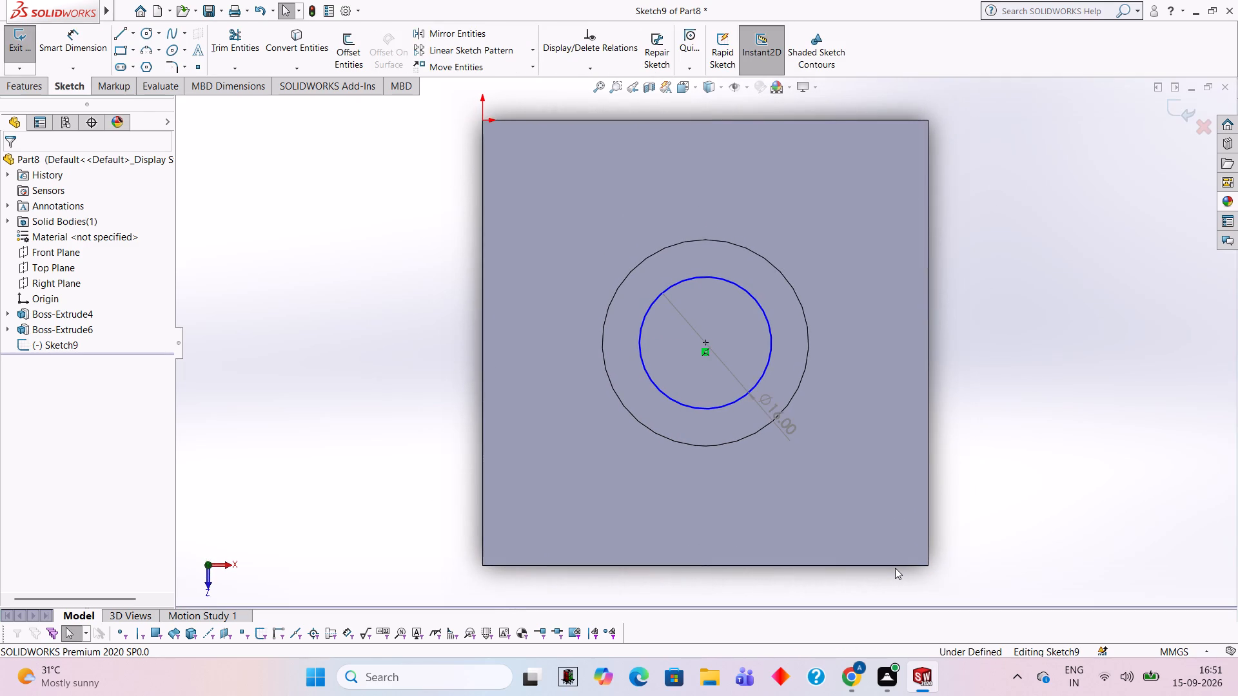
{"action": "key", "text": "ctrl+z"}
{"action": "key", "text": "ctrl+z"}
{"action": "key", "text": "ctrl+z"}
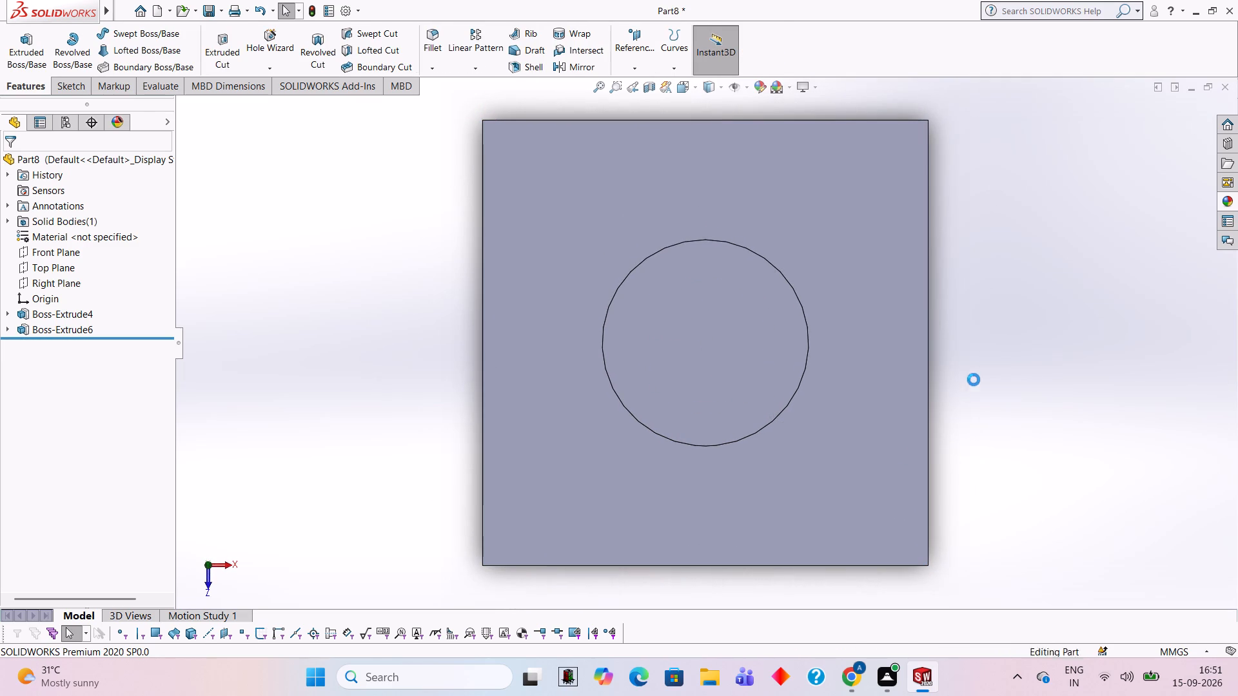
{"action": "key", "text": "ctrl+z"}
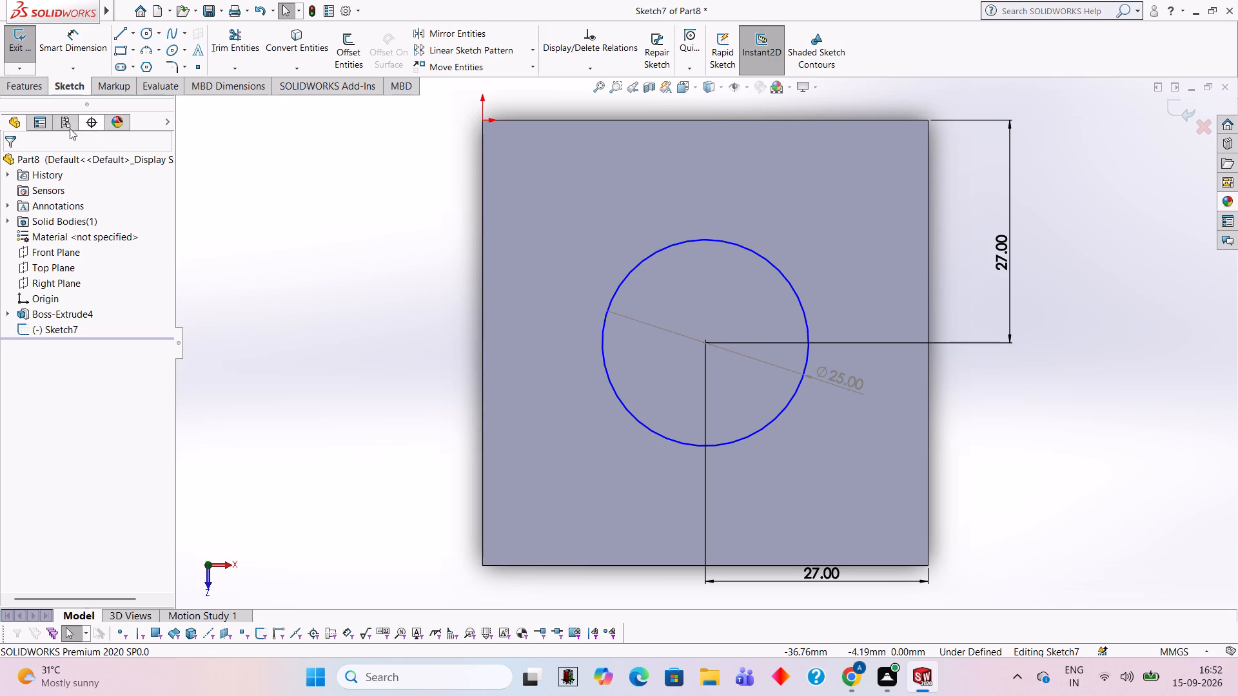
Extrude the 25 mm circle on the flange 20 mm with a blind Extruded Boss/Base, merged with the L-body.
{"action": "left_click", "coordinate": [12, 85]}
{"action": "left_click", "coordinate": [19, 66]}
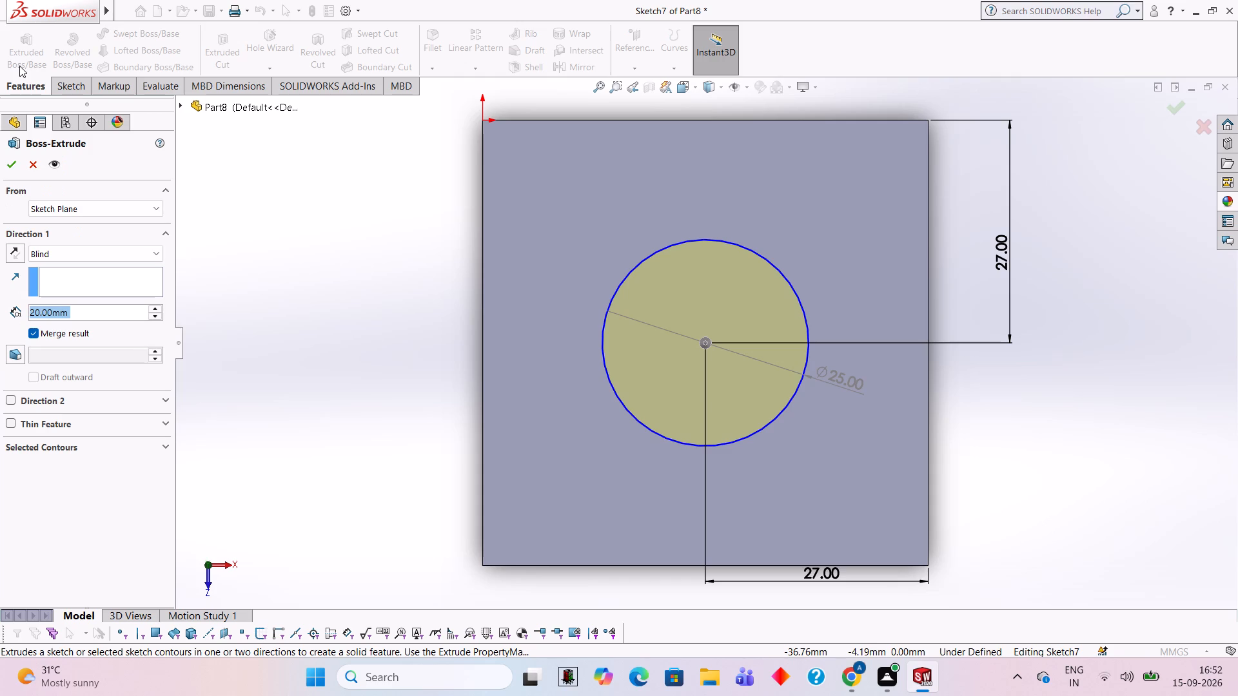
{"action": "left_click", "coordinate": [14, 163]}
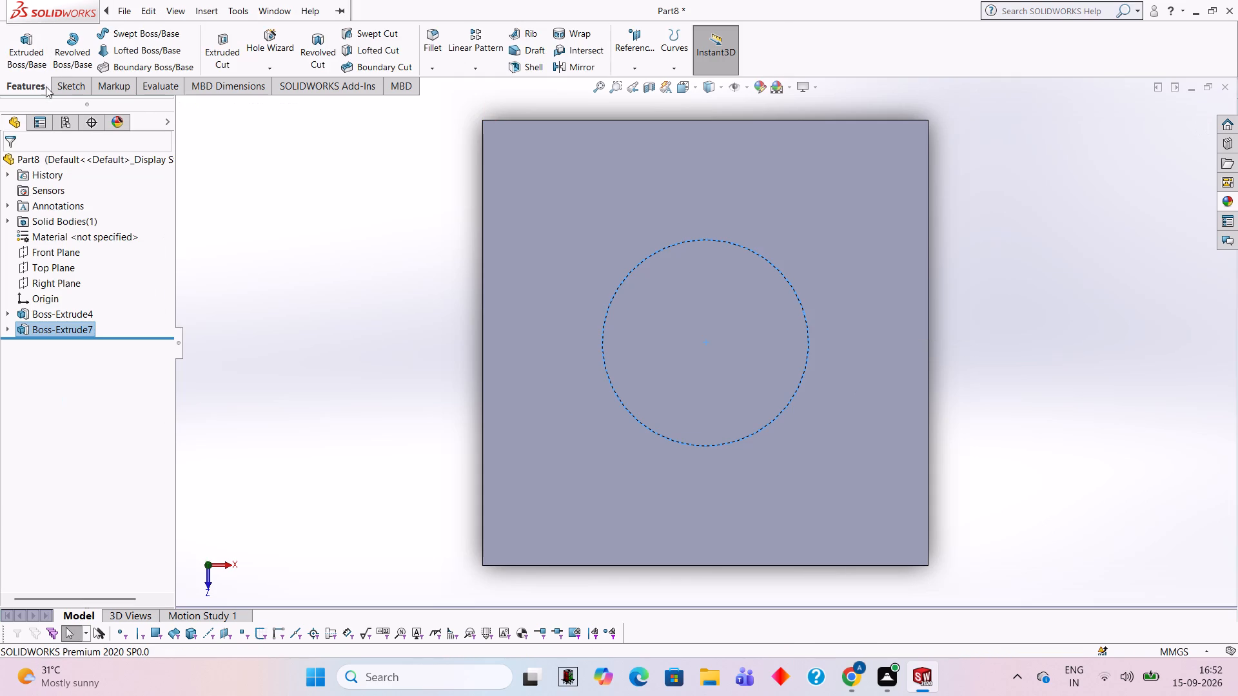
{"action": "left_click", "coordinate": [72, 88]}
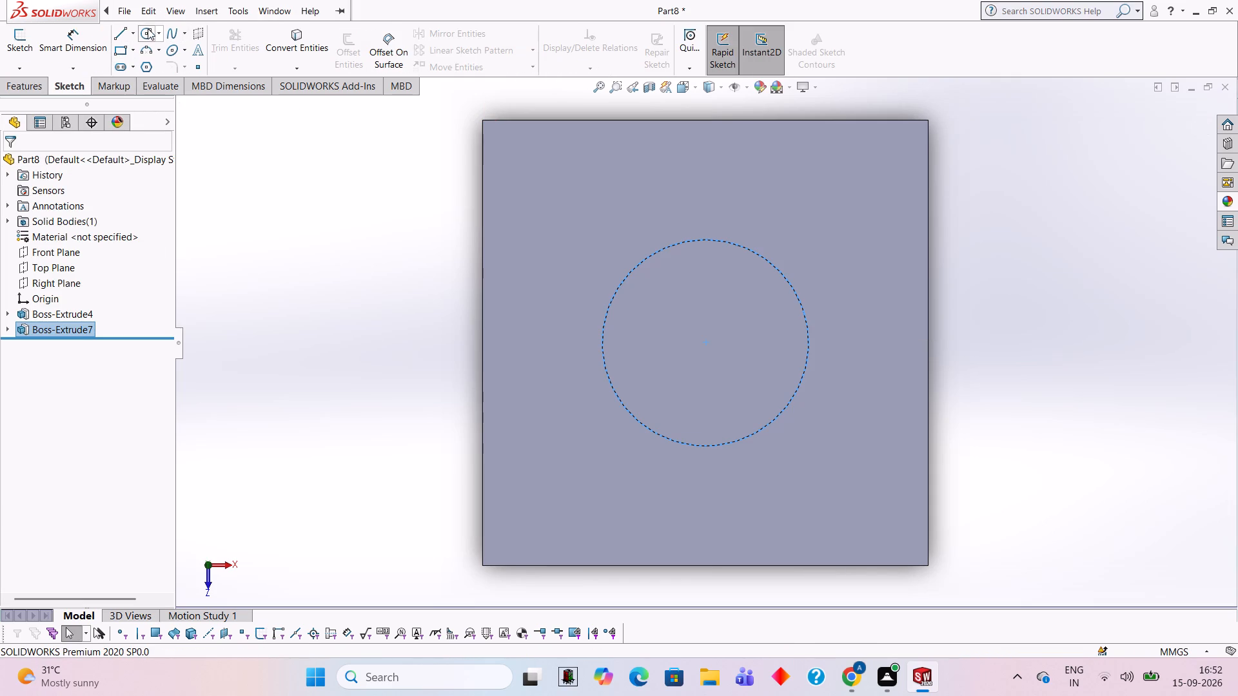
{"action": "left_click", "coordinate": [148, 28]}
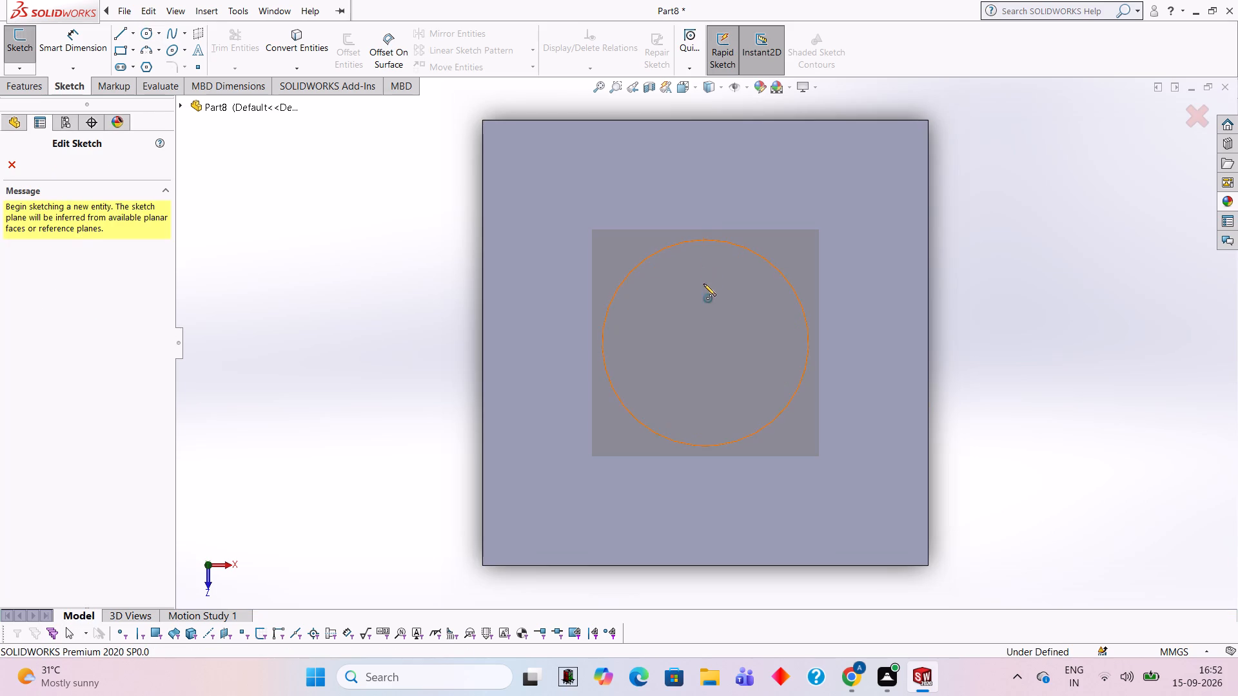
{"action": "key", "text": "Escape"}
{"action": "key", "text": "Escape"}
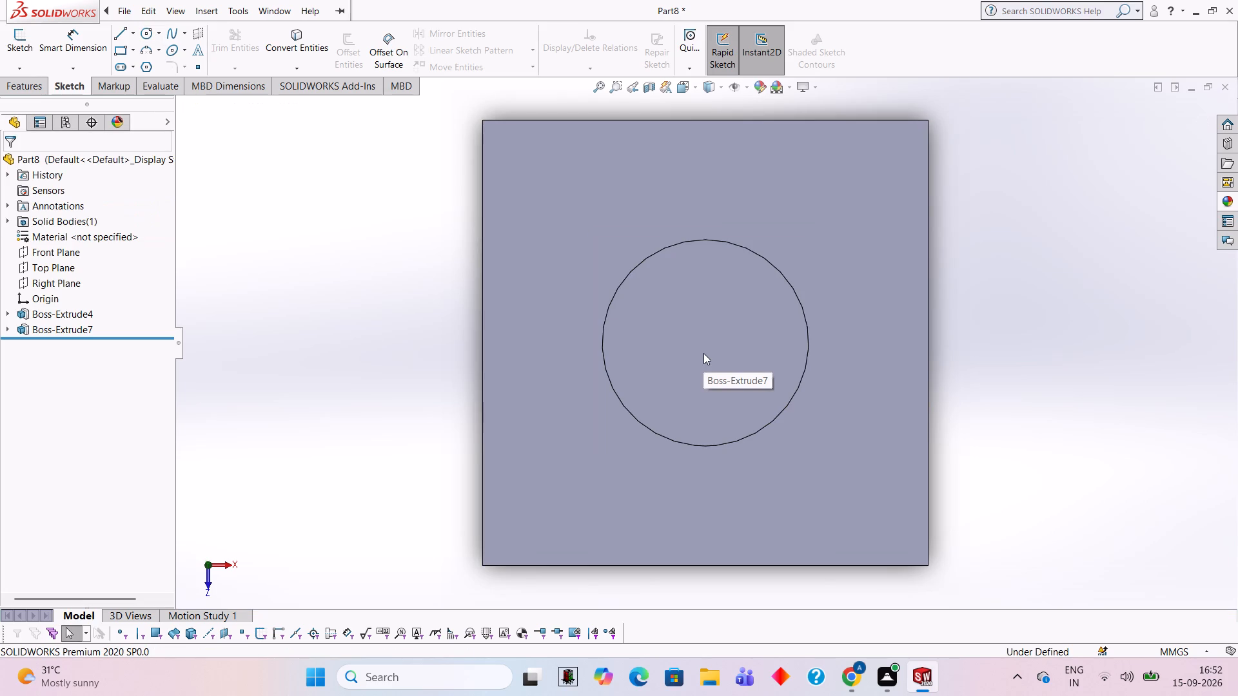
Examine the extruded boss and the flange of the L-bracket from several angles.
{"action": "right_click", "coordinate": [1038, 245]}
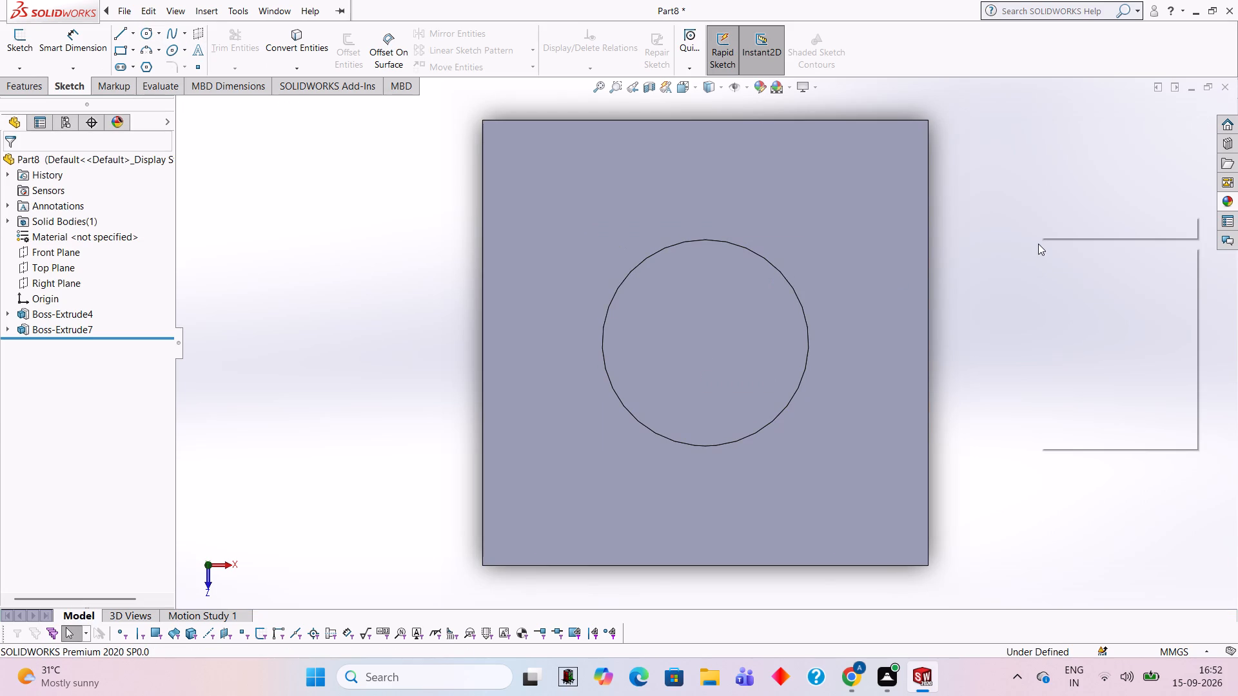
{"action": "left_click", "coordinate": [1081, 309]}
{"action": "left_click_drag", "start_coordinate": [973, 413], "coordinate": [921, 182]}
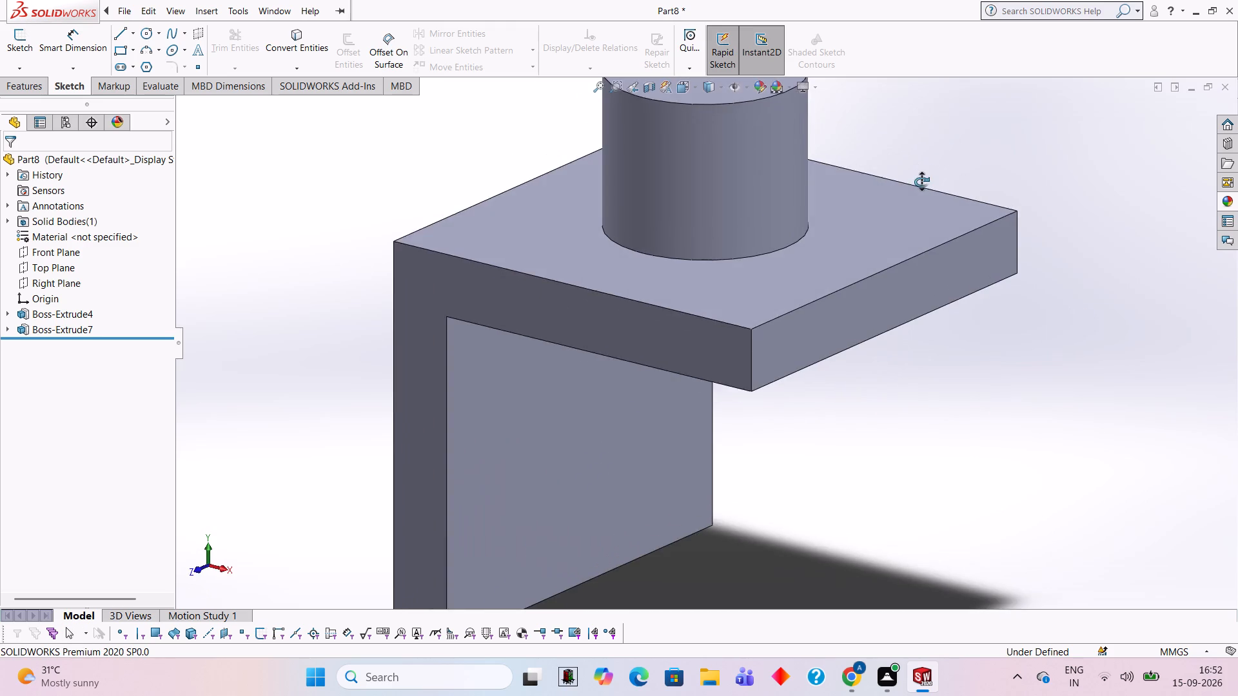
{"action": "left_click_drag", "start_coordinate": [921, 182], "coordinate": [937, 436]}
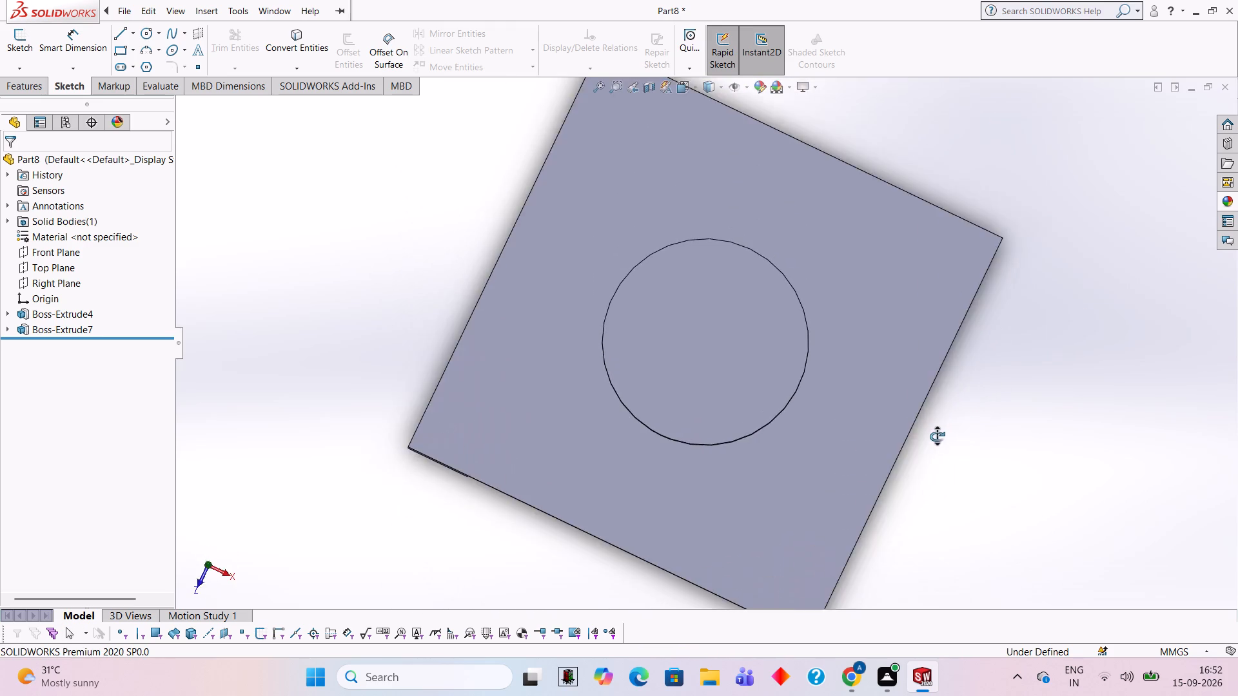
{"action": "left_click_drag", "start_coordinate": [937, 436], "coordinate": [966, 481]}
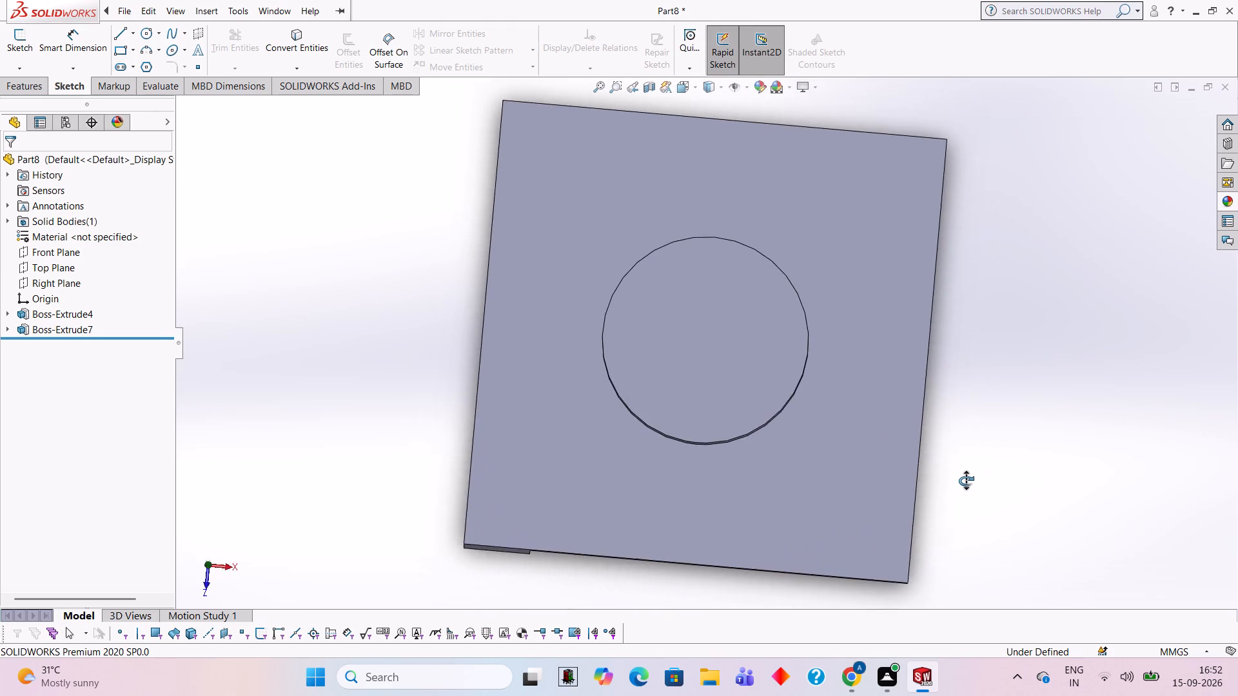
{"action": "left_click_drag", "start_coordinate": [966, 481], "coordinate": [967, 500]}
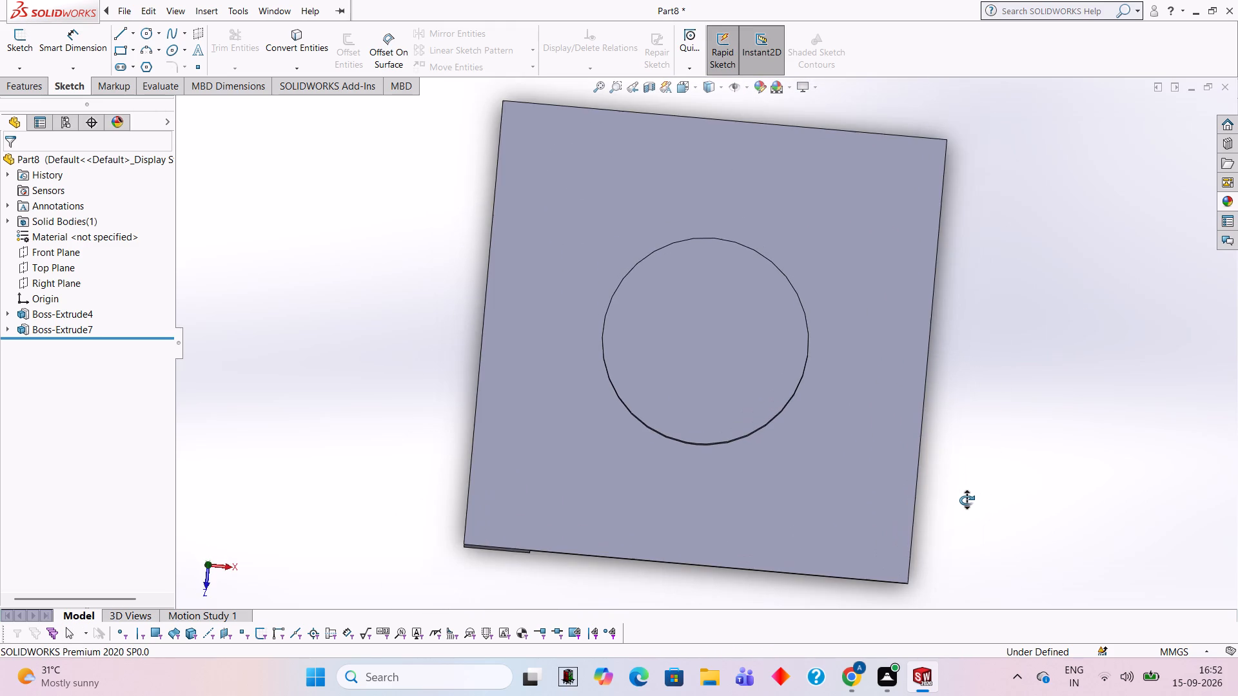
{"action": "left_click_drag", "start_coordinate": [967, 500], "coordinate": [971, 498]}
{"action": "left_click", "coordinate": [725, 356]}
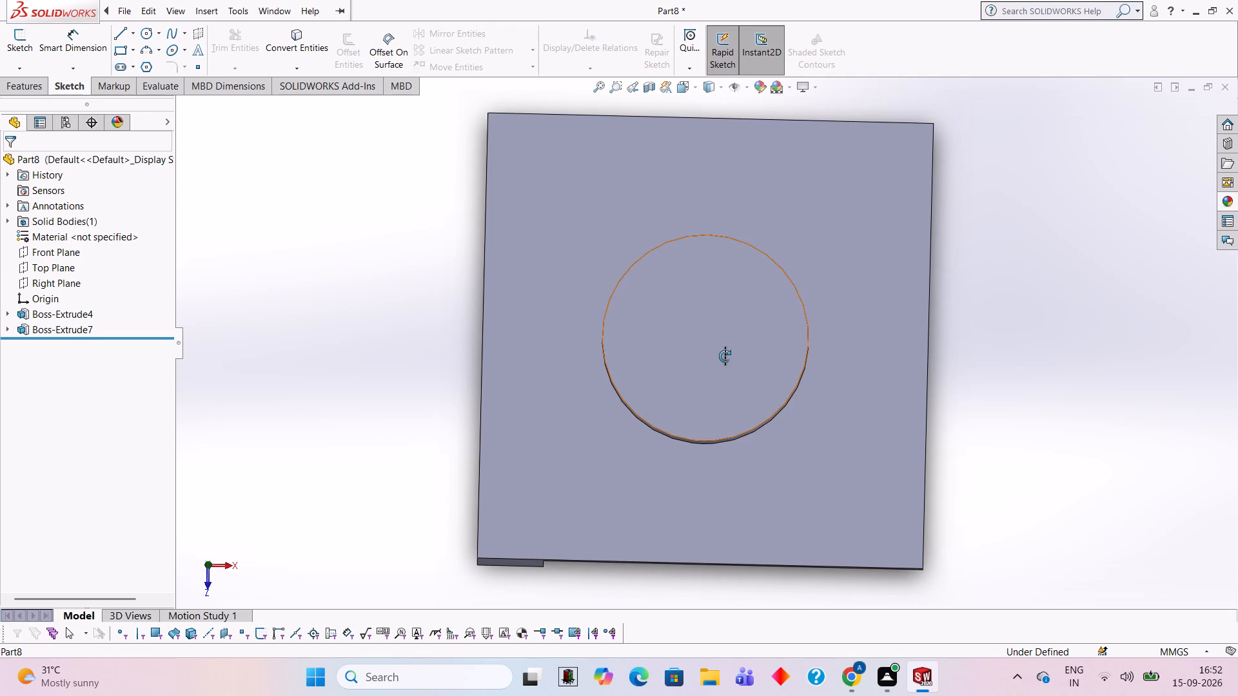
{"action": "key", "text": "Escape"}
{"action": "key", "text": "Escape"}
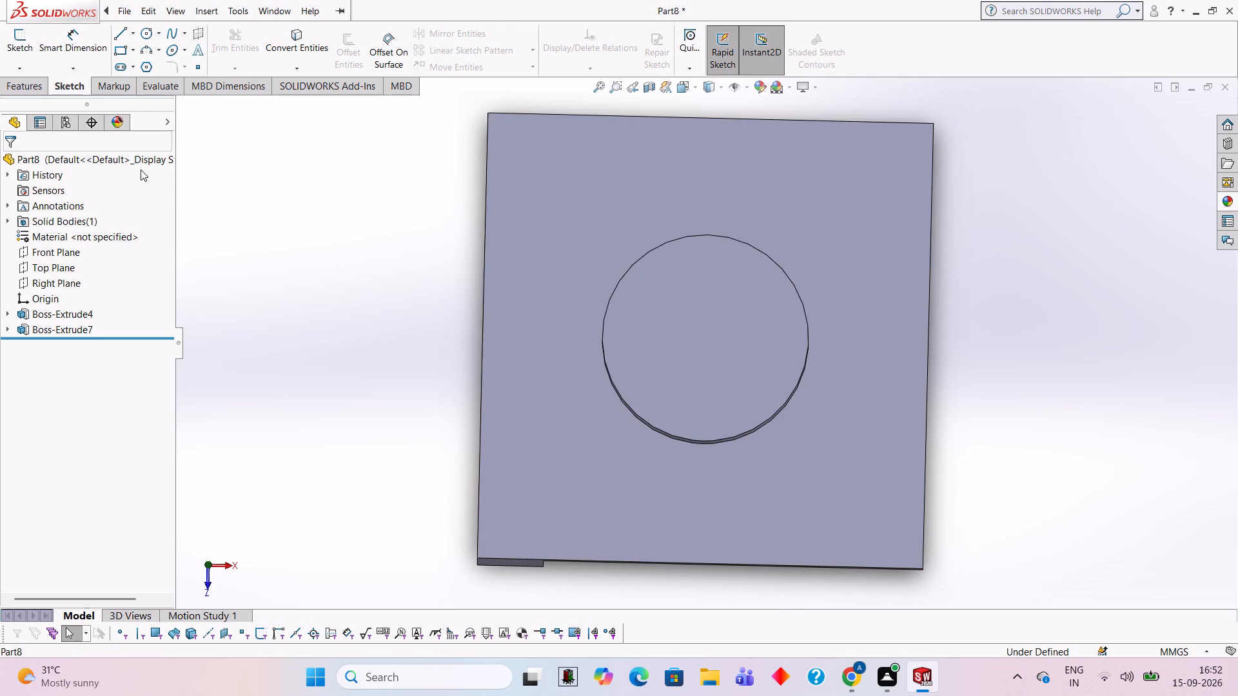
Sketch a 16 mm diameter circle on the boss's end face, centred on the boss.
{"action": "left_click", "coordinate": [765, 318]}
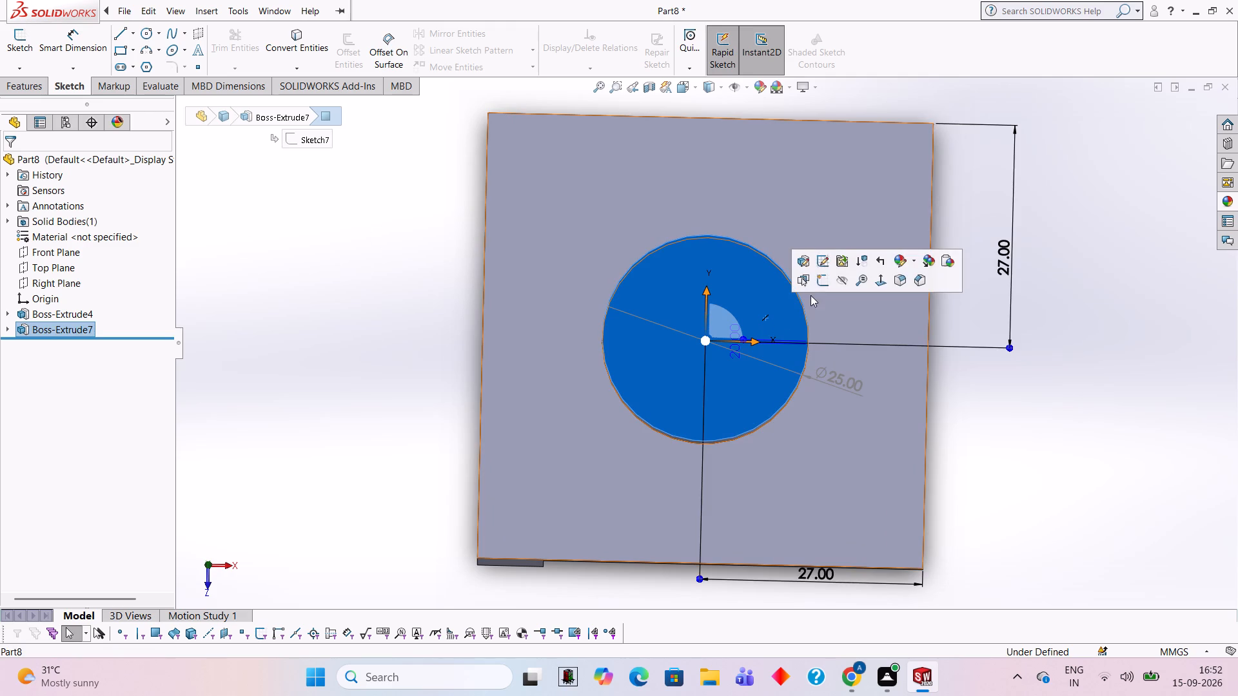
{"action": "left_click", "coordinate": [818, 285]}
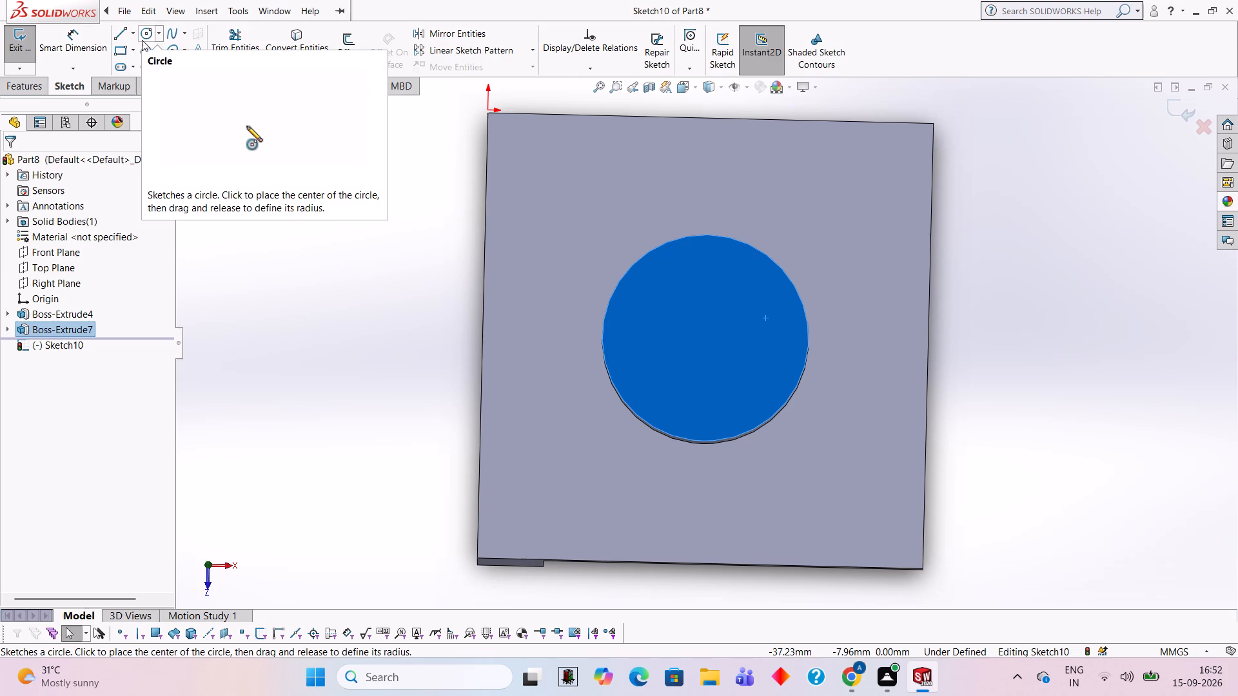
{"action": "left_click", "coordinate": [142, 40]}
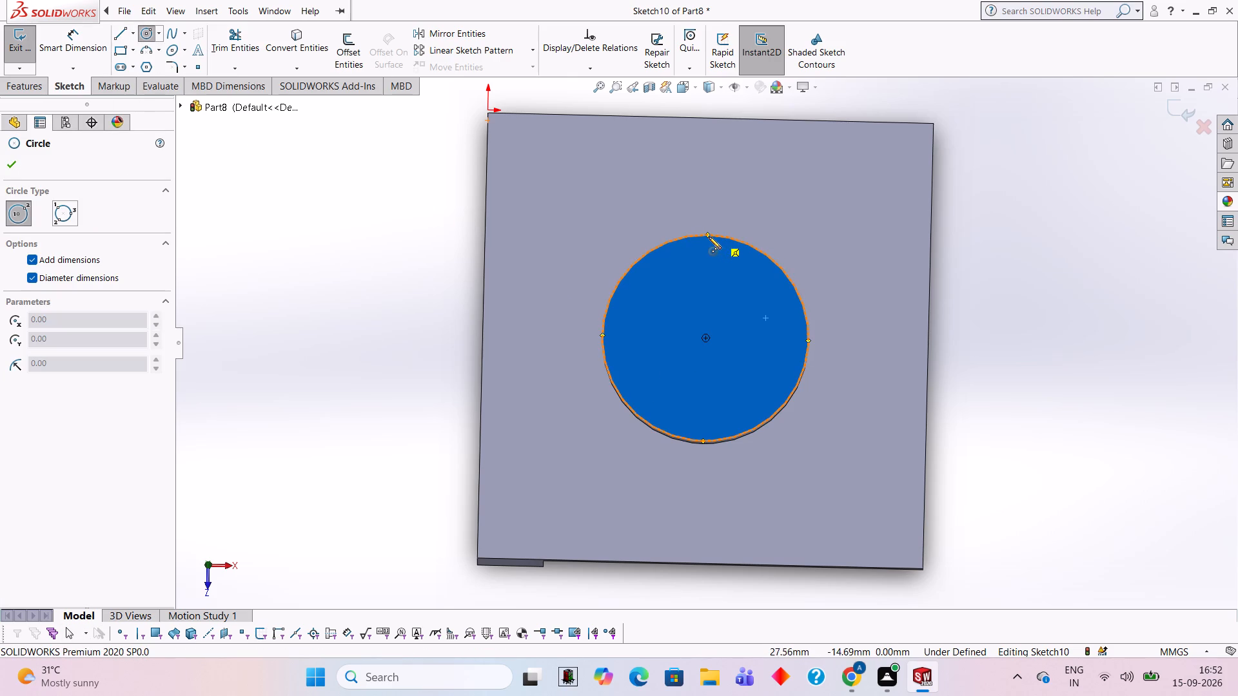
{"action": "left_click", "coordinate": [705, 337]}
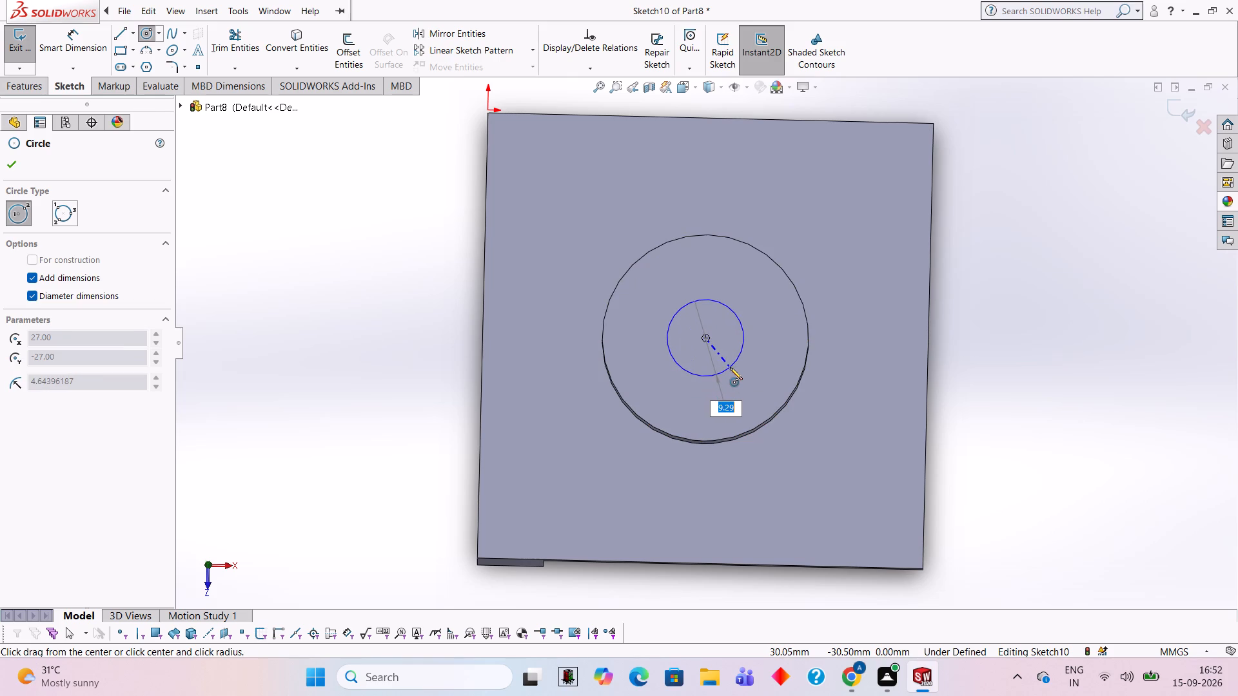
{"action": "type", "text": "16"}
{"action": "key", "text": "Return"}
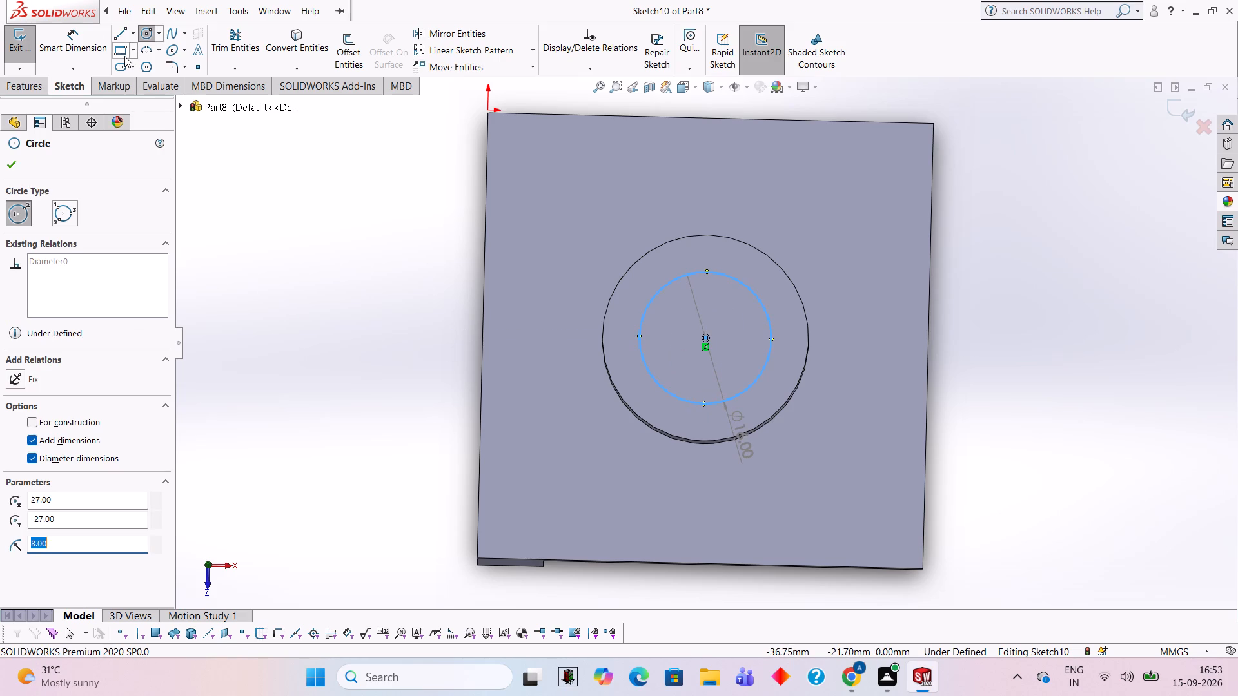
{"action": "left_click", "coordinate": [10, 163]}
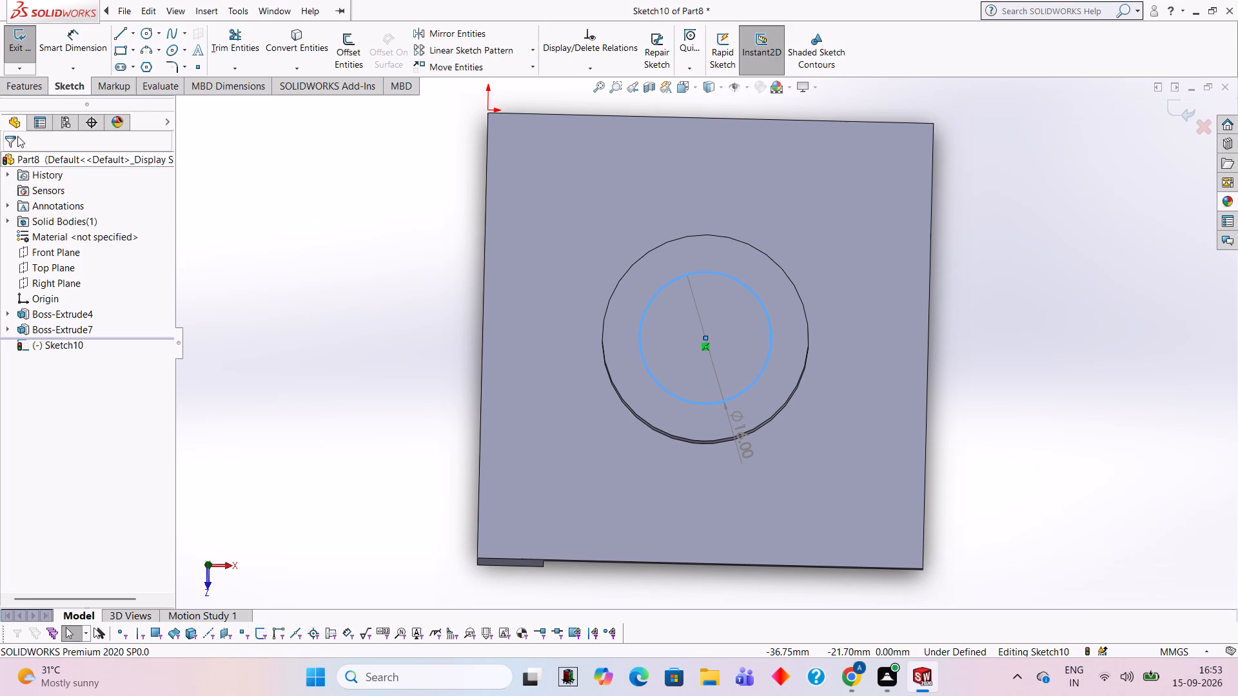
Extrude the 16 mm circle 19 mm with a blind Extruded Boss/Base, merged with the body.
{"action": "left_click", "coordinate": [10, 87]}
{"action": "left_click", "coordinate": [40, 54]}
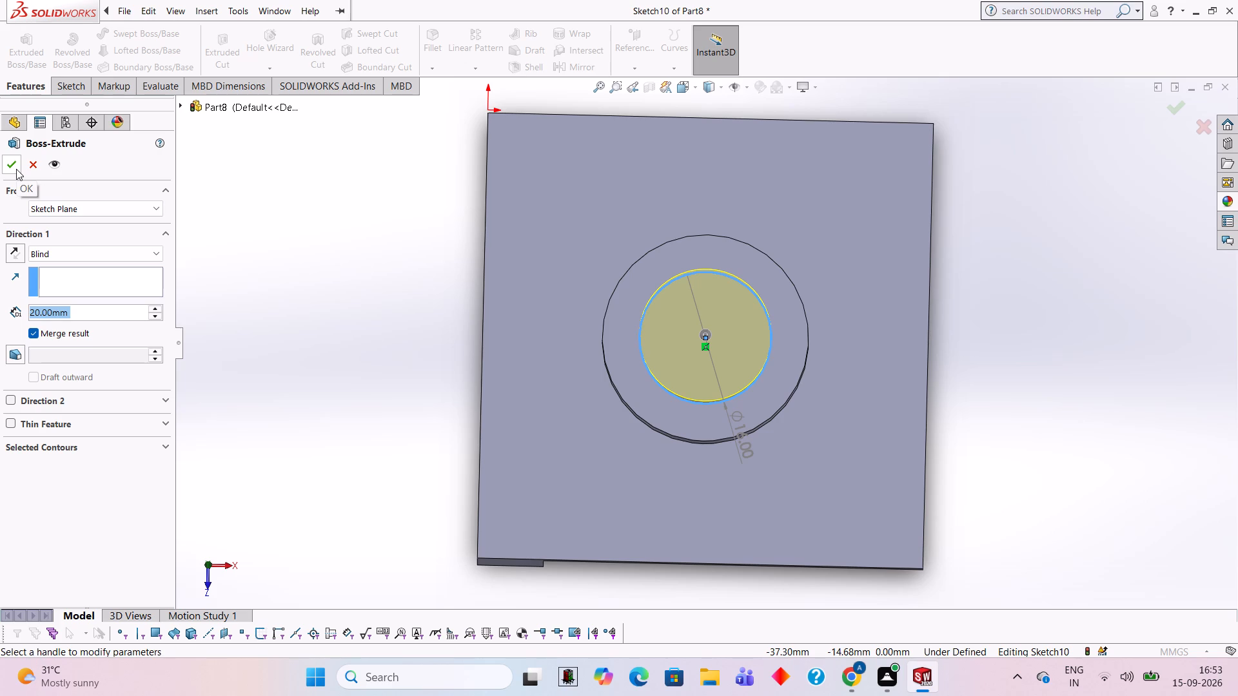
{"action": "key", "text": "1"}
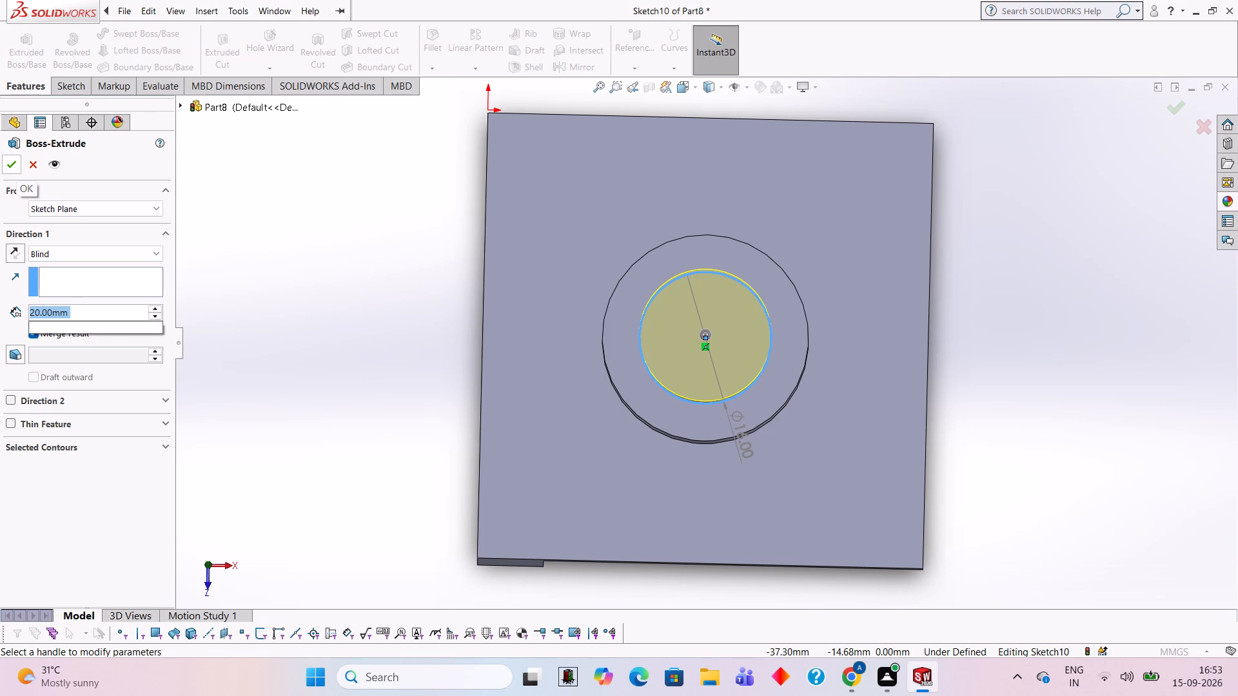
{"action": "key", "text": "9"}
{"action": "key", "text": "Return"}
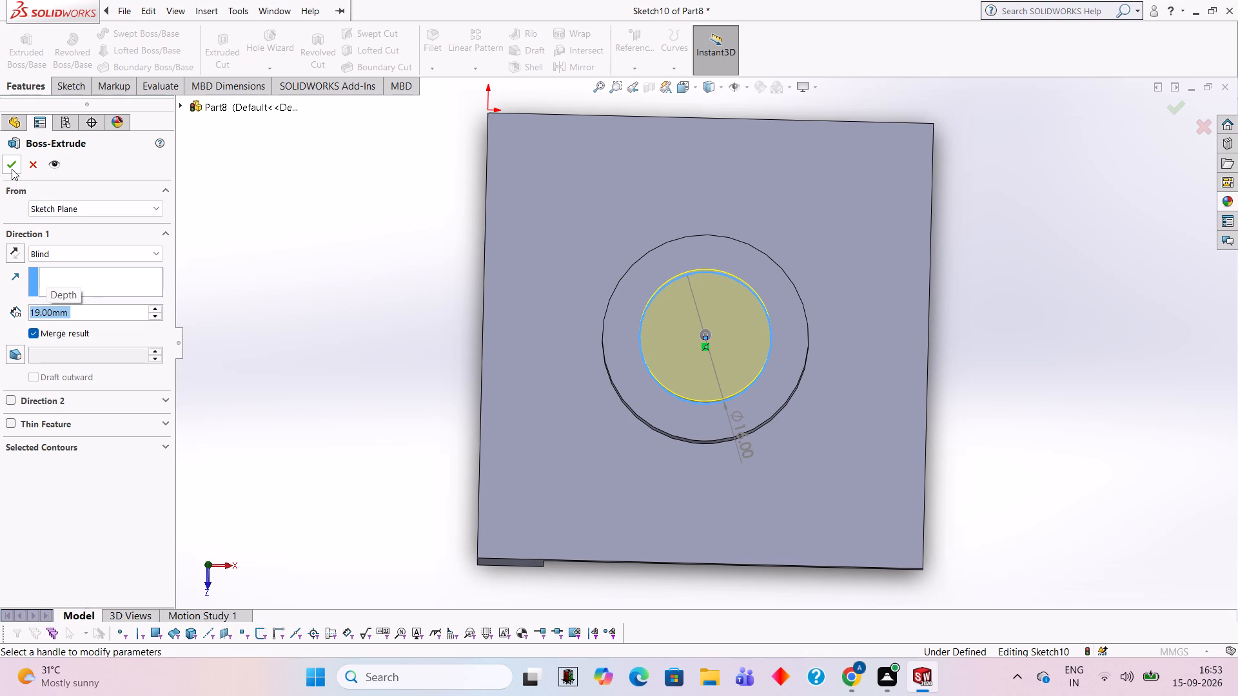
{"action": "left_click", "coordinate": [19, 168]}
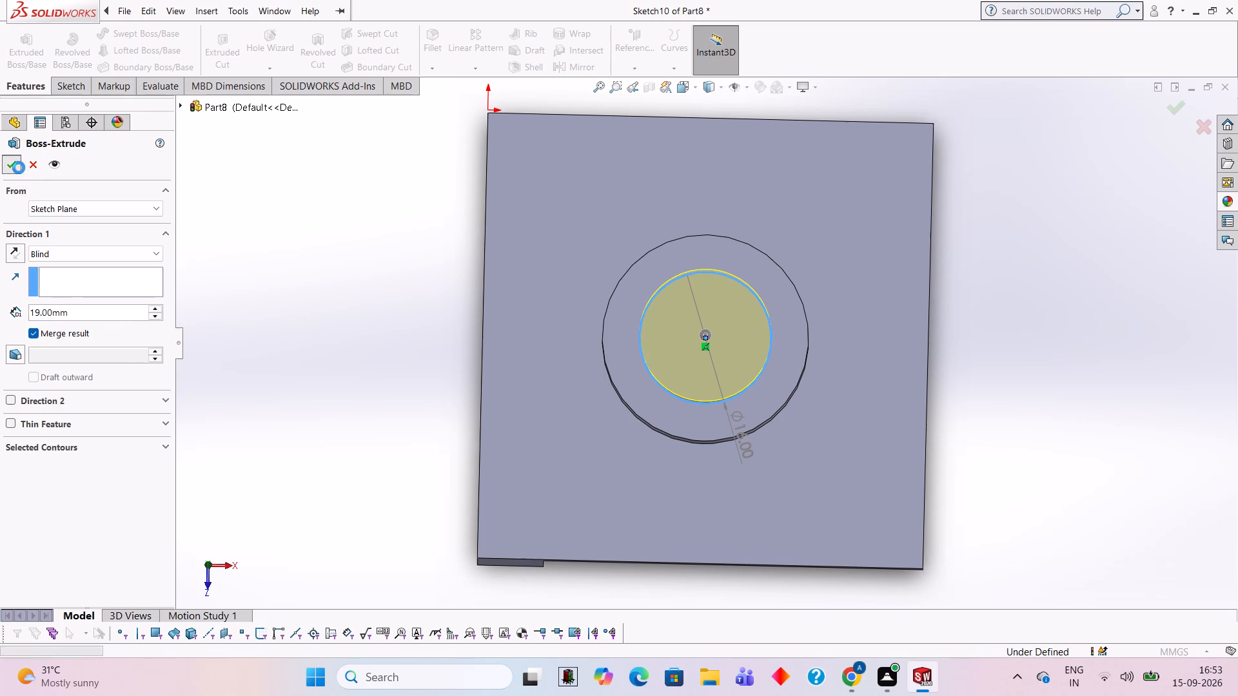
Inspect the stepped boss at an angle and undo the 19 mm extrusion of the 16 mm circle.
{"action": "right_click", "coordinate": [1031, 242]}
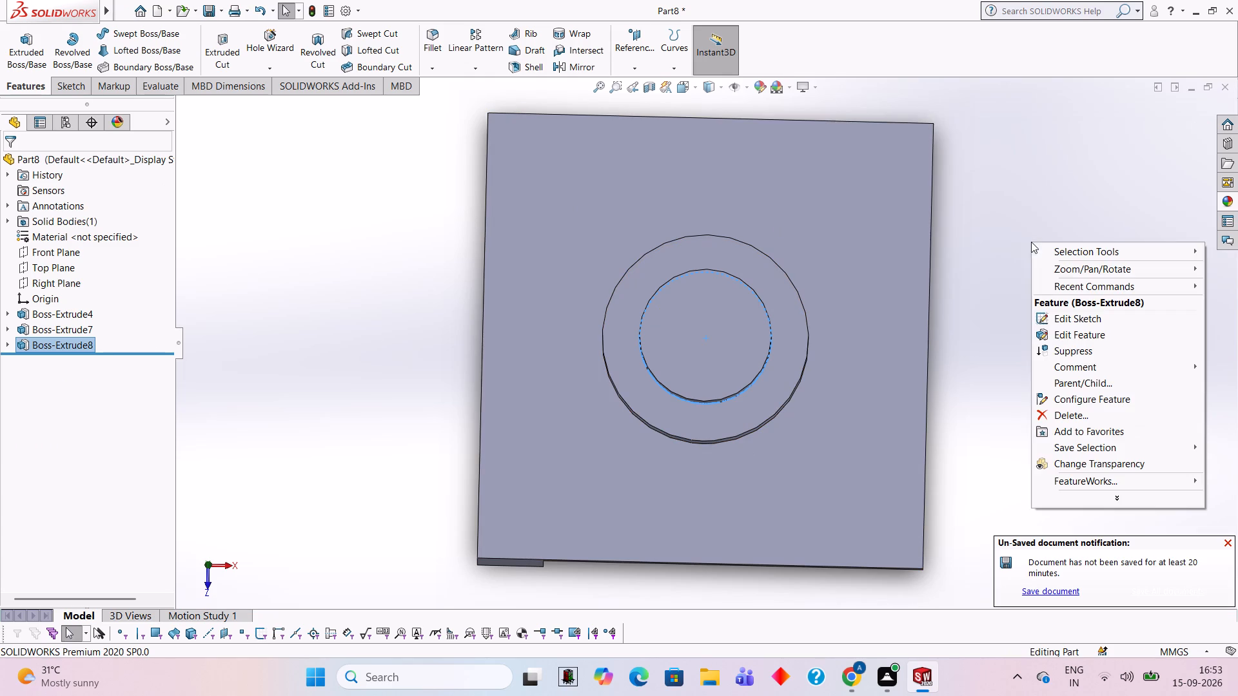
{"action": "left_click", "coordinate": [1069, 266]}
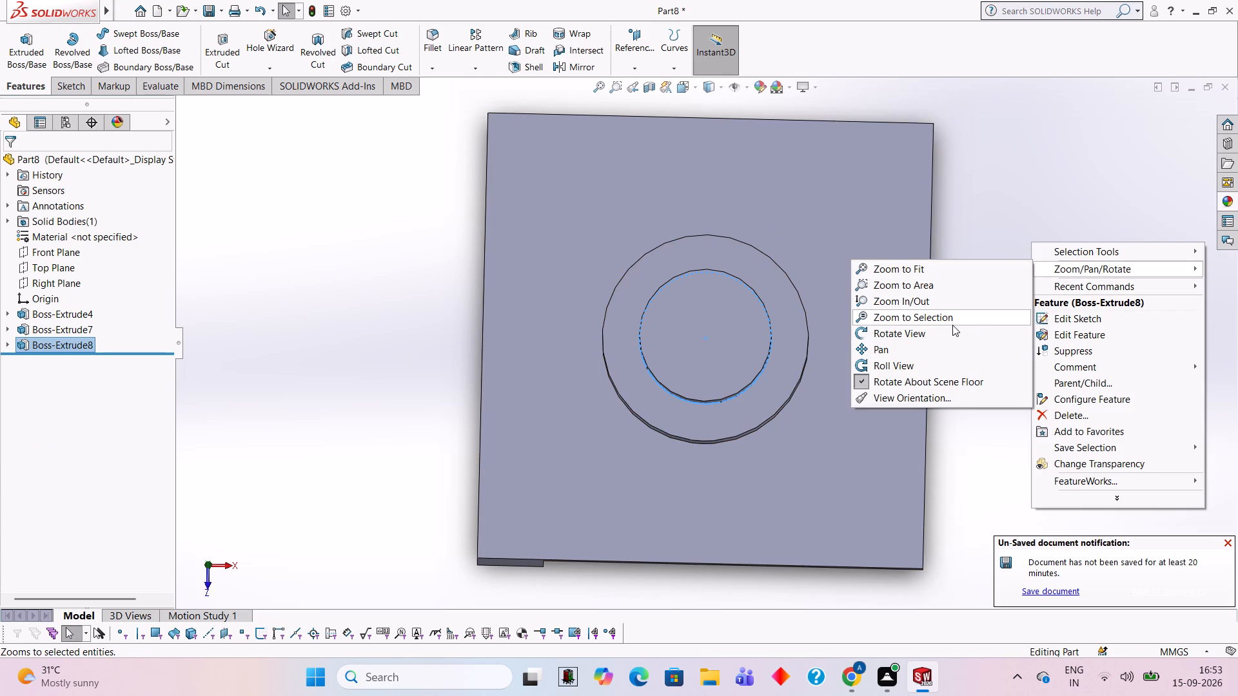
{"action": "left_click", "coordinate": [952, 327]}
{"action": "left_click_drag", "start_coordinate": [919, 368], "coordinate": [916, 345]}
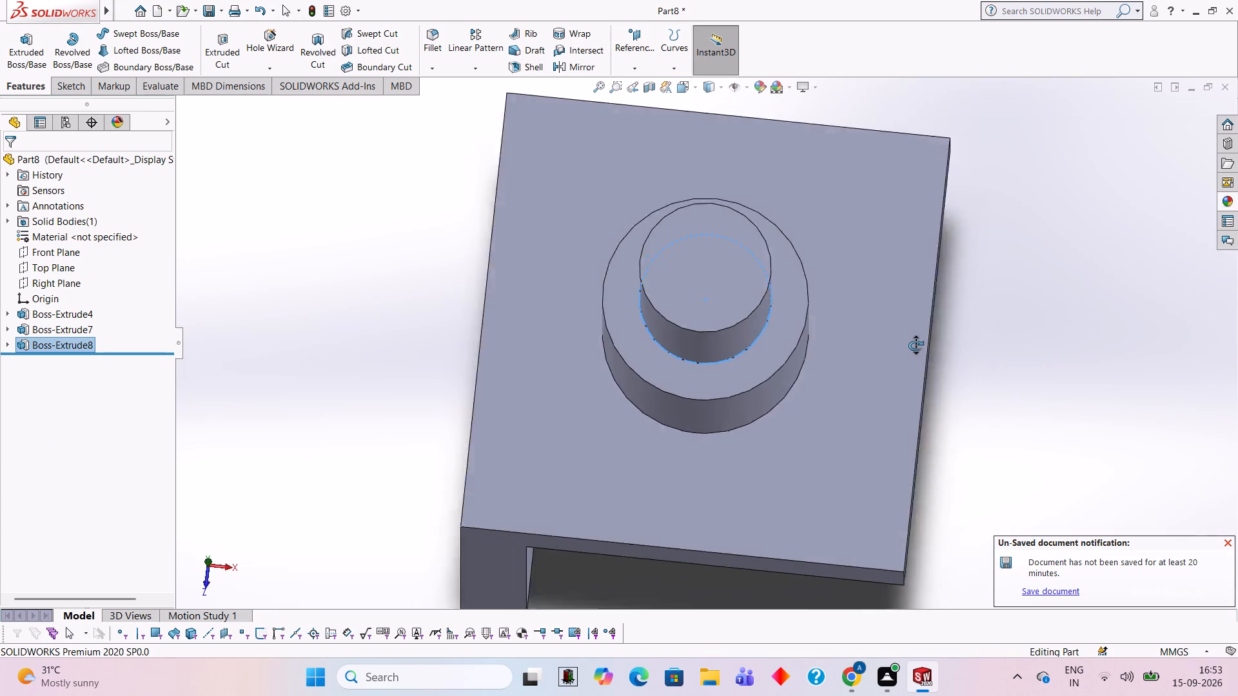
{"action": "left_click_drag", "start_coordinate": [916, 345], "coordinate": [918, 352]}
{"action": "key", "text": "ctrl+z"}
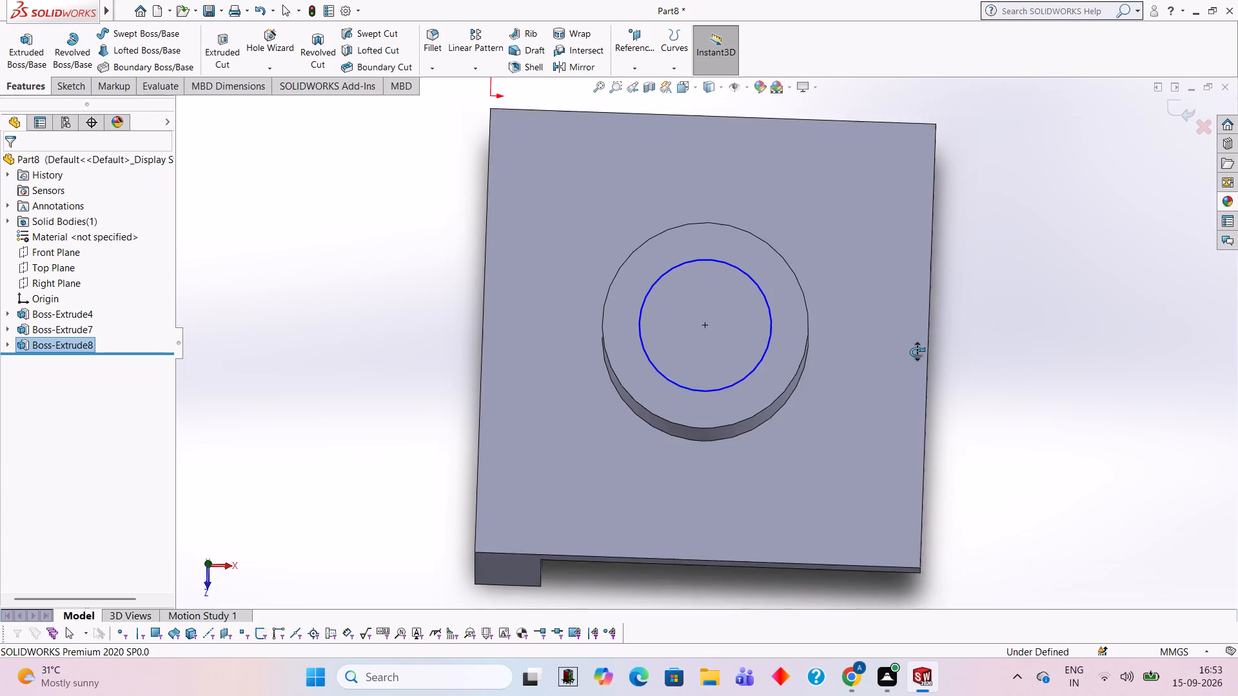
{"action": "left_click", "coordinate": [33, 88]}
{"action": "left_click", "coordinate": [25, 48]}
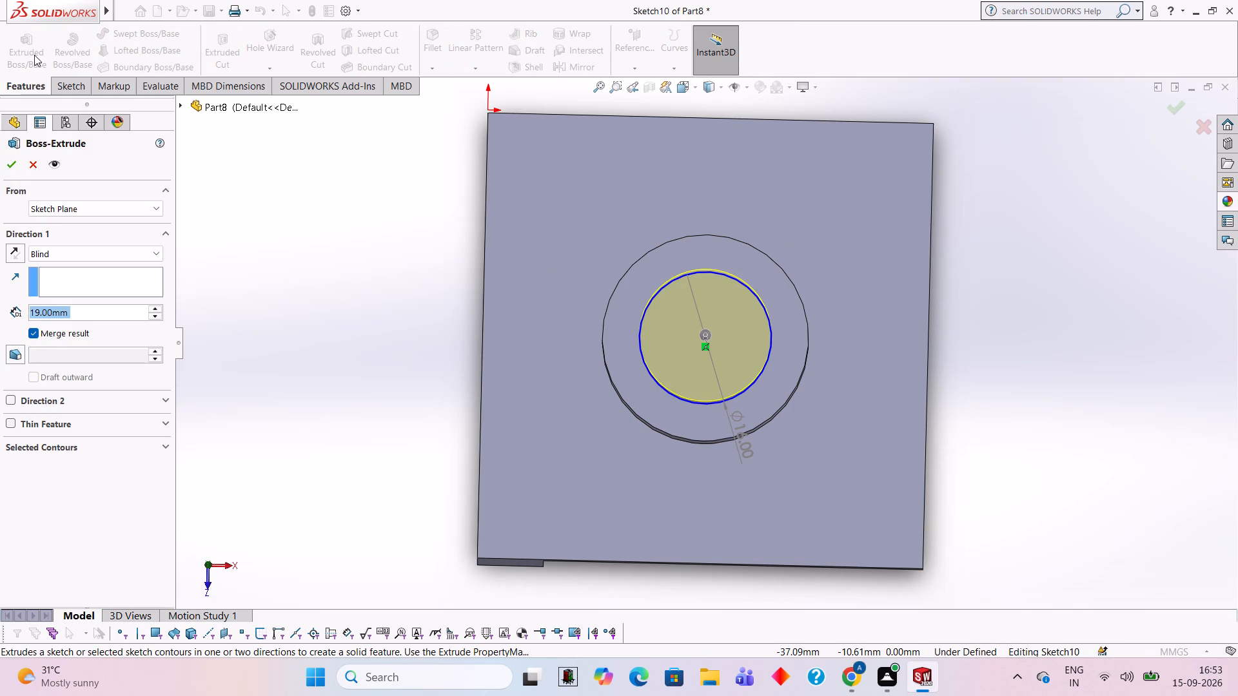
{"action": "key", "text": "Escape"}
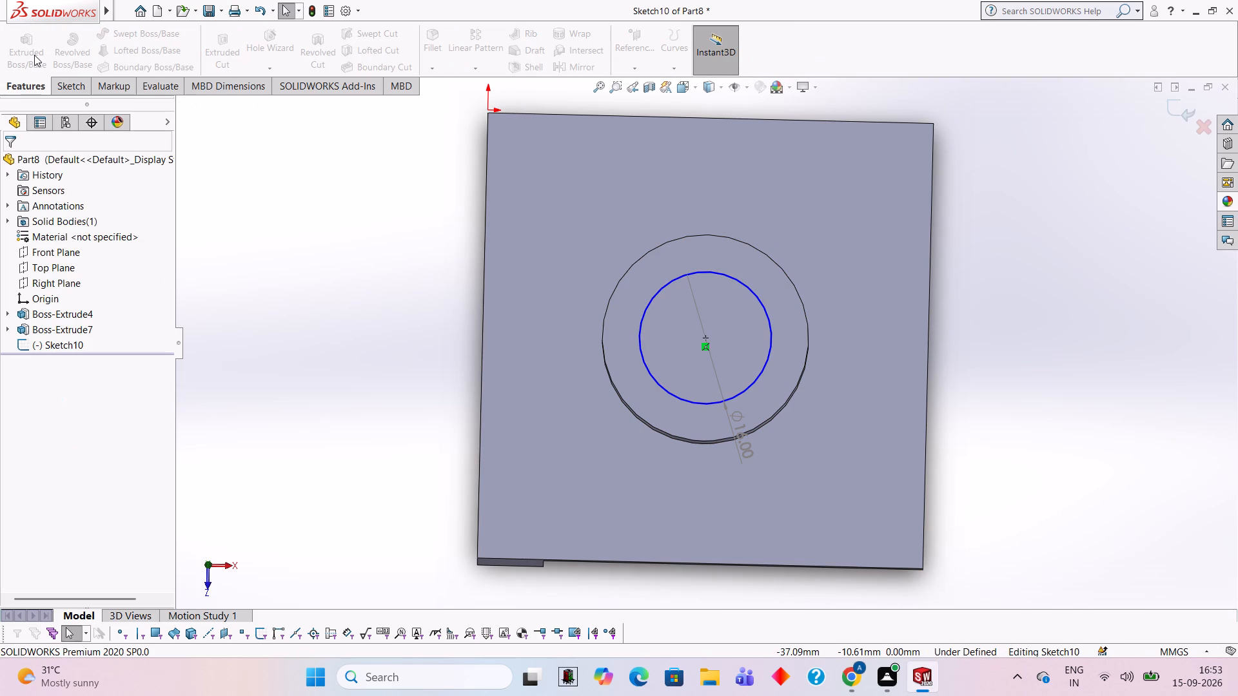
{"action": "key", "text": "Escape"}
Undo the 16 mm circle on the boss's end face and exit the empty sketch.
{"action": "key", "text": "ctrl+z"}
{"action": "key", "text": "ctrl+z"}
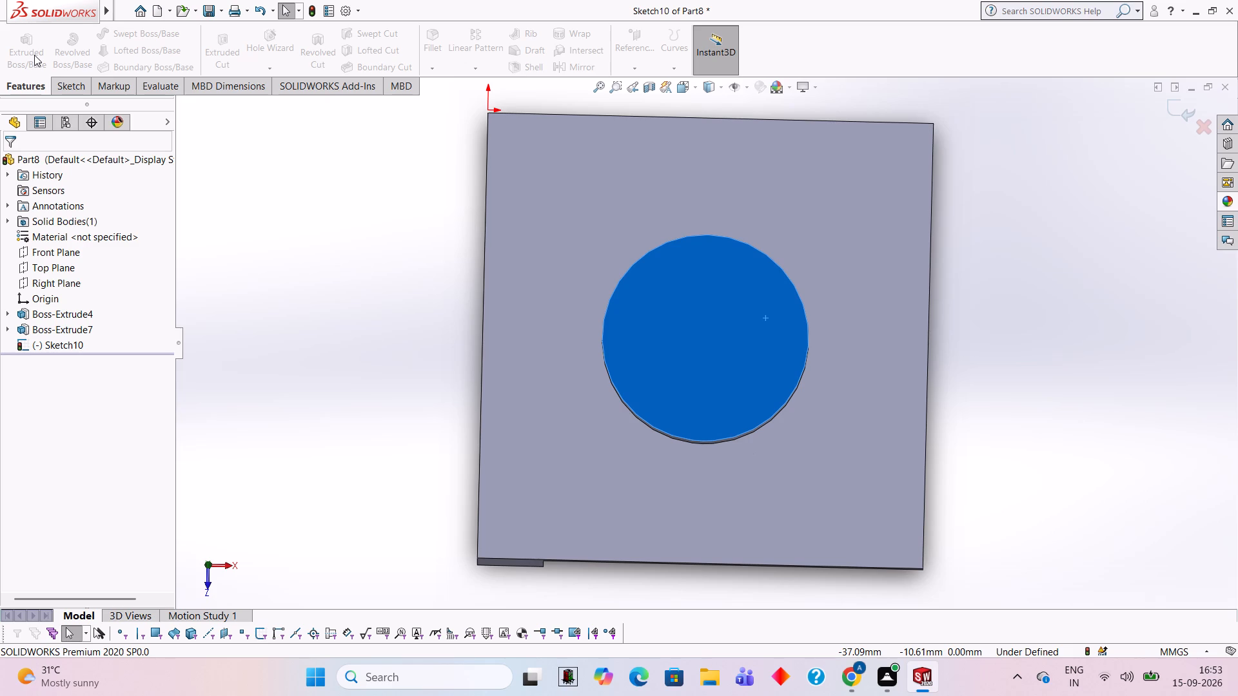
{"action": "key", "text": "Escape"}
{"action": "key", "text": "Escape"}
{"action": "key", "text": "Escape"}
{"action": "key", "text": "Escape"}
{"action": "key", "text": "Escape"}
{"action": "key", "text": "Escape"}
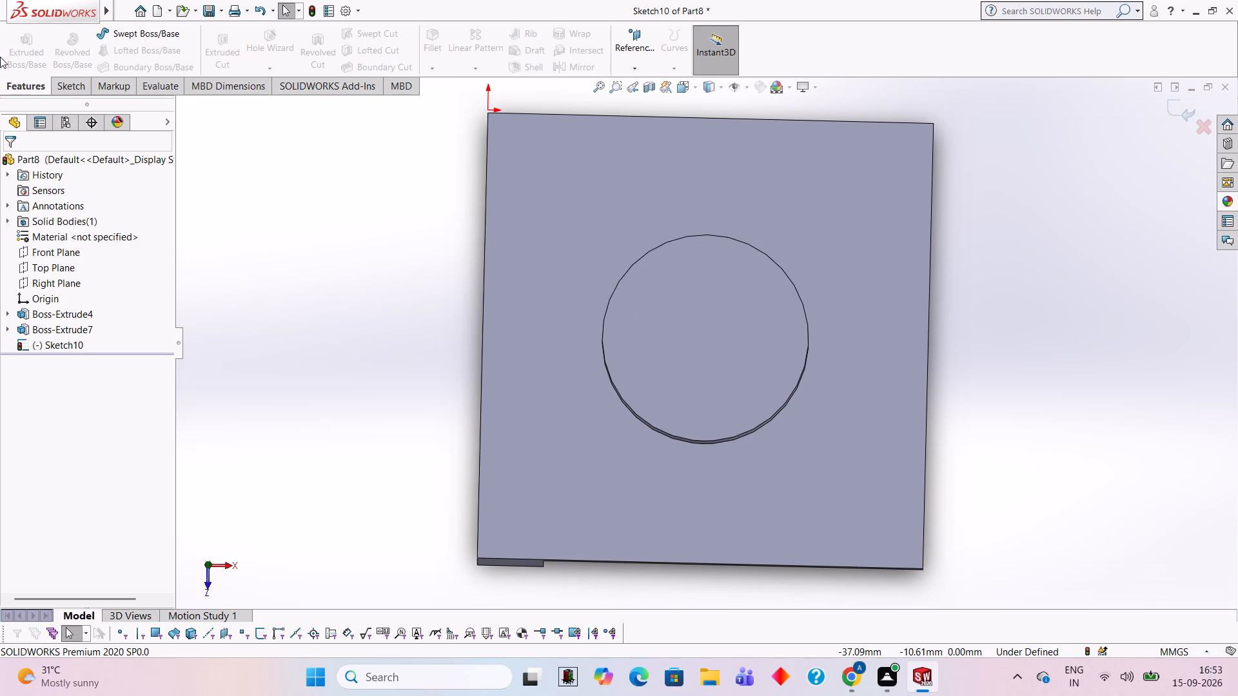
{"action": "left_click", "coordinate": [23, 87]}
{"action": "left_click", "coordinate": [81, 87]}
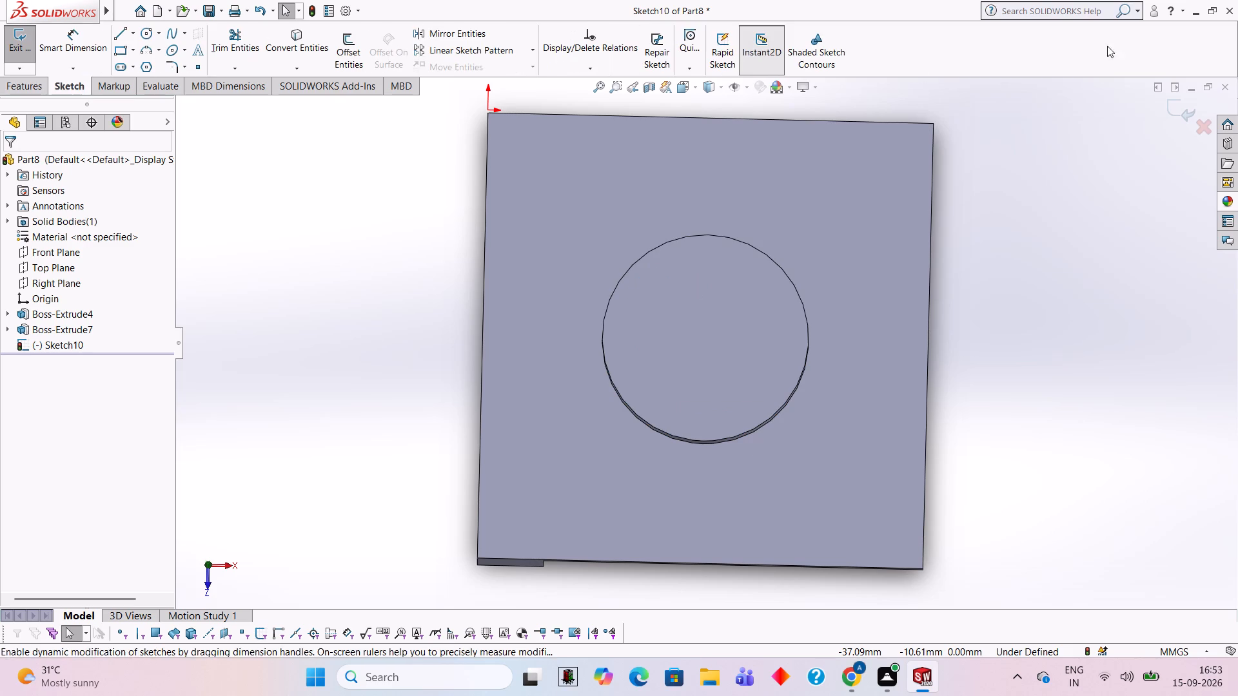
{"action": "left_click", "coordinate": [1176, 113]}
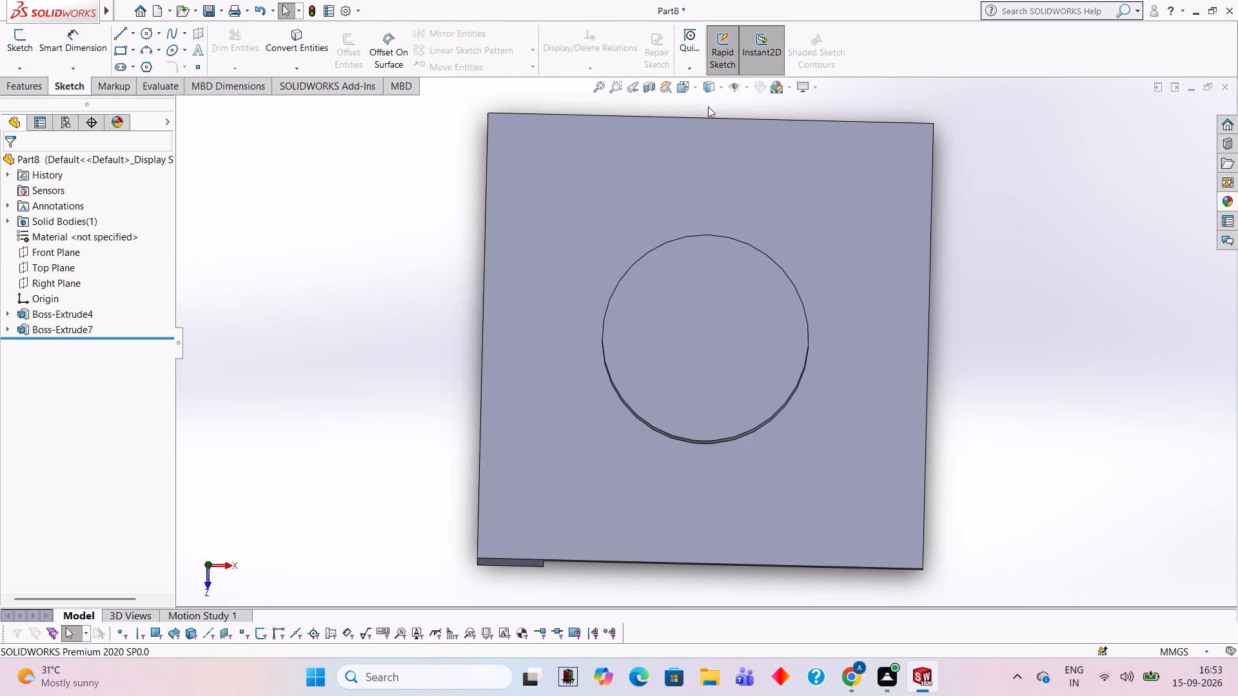
Sketch a 16 mm diameter circle in a new sketch on the boss's end face, centred on the boss.
{"action": "left_click", "coordinate": [718, 273]}
{"action": "left_click", "coordinate": [783, 236]}
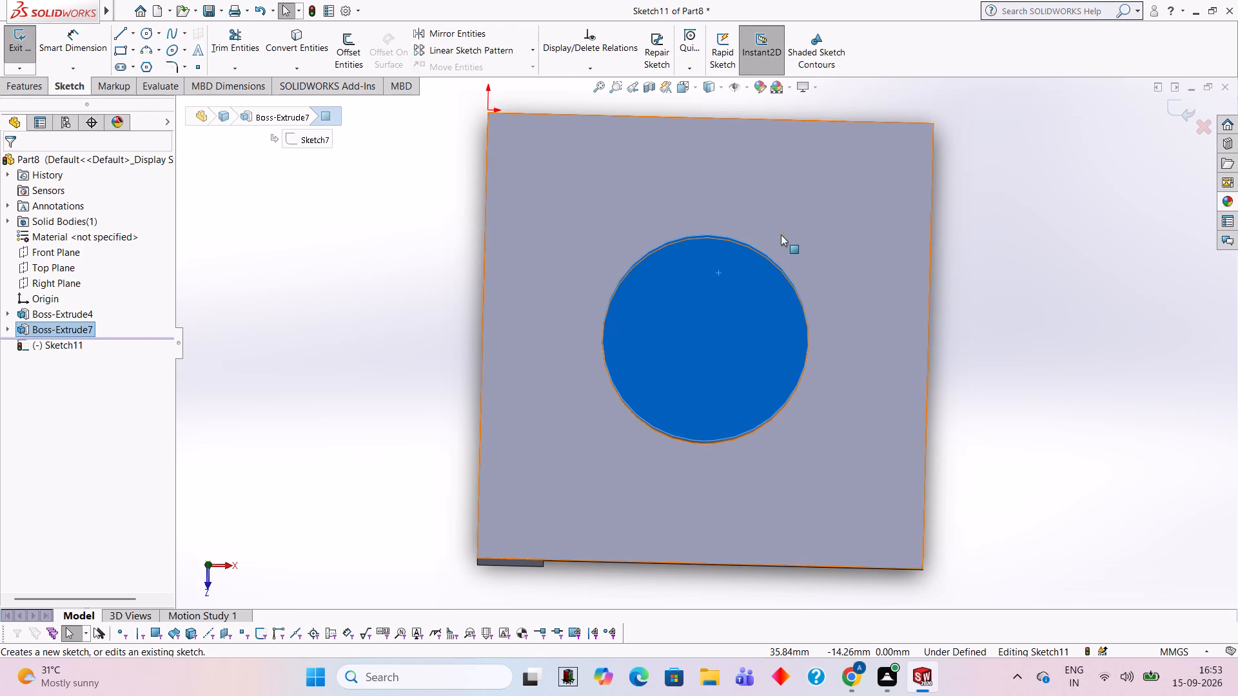
{"action": "left_click", "coordinate": [144, 35]}
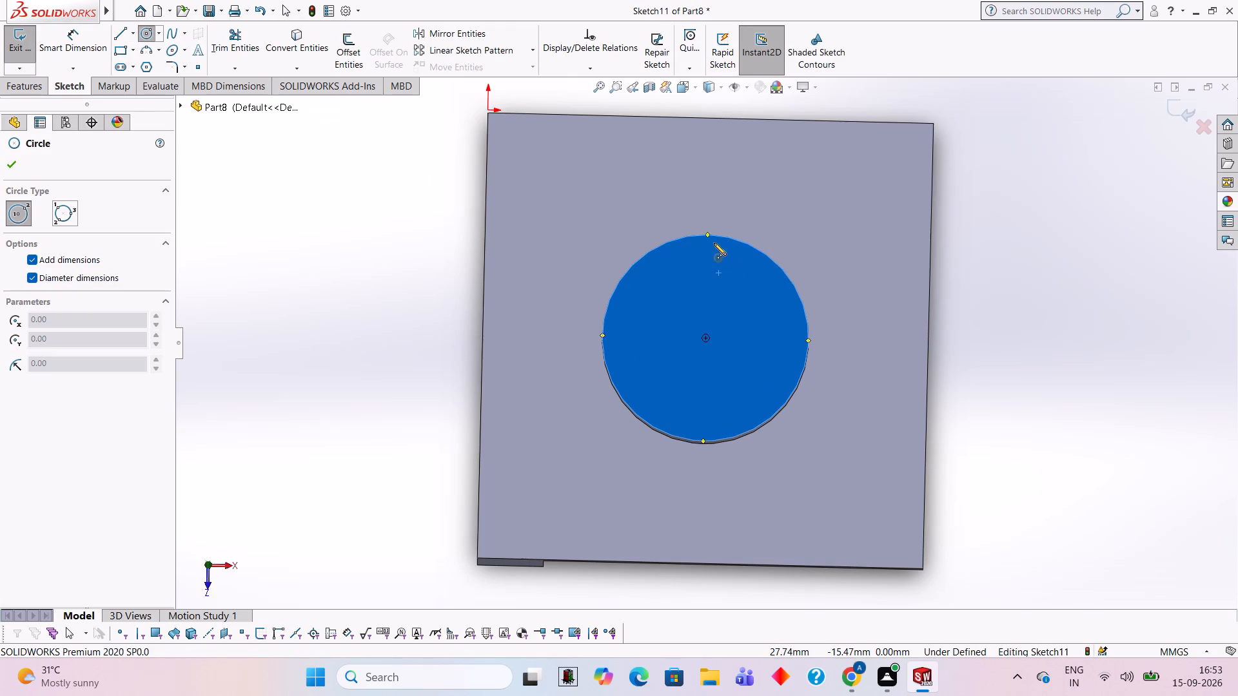
{"action": "left_click", "coordinate": [704, 338]}
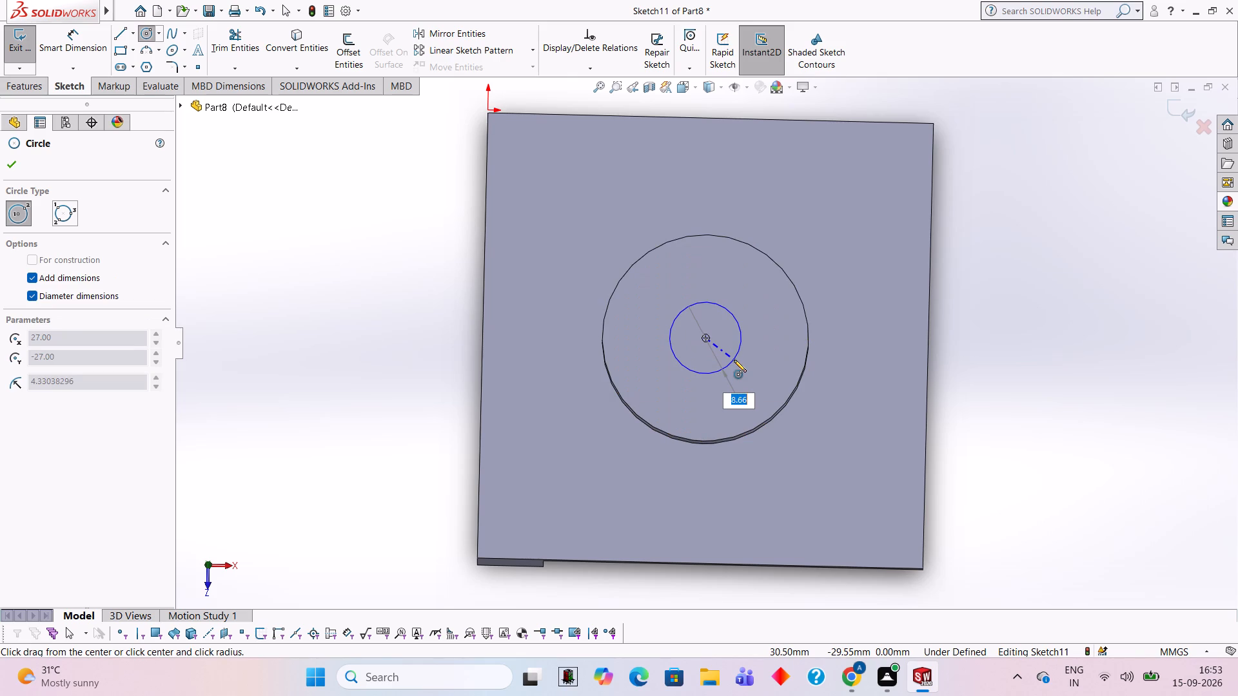
{"action": "type", "text": "16"}
{"action": "key", "text": "Return"}
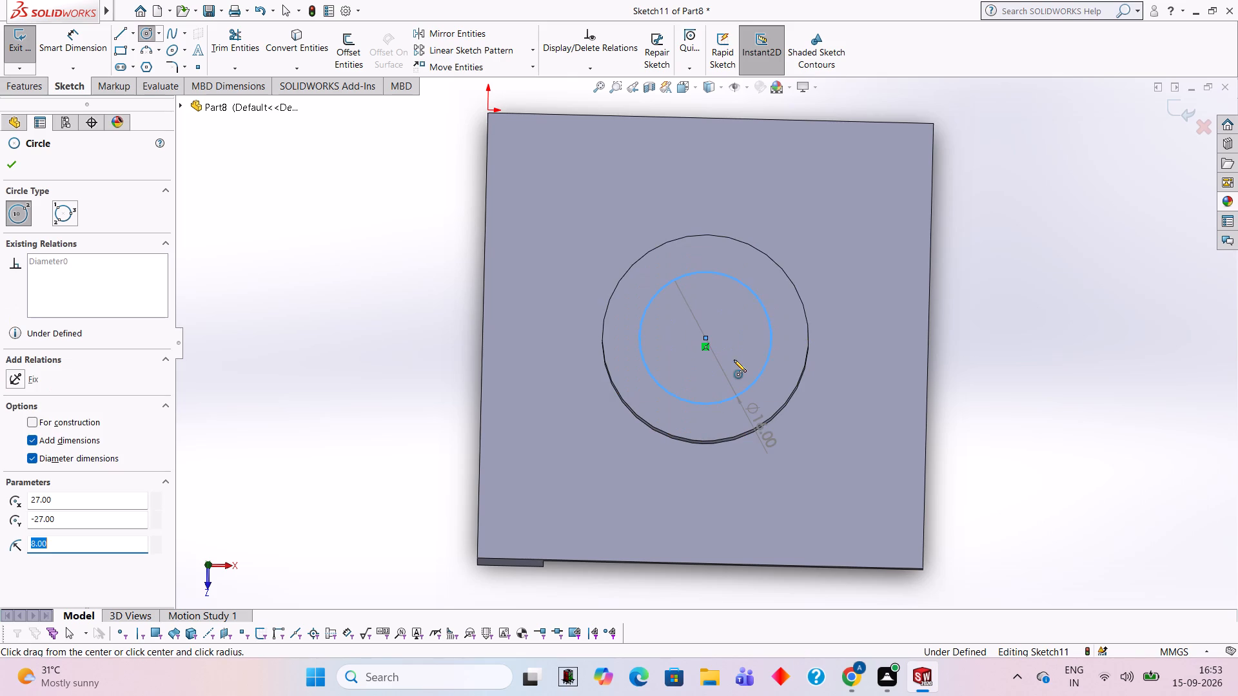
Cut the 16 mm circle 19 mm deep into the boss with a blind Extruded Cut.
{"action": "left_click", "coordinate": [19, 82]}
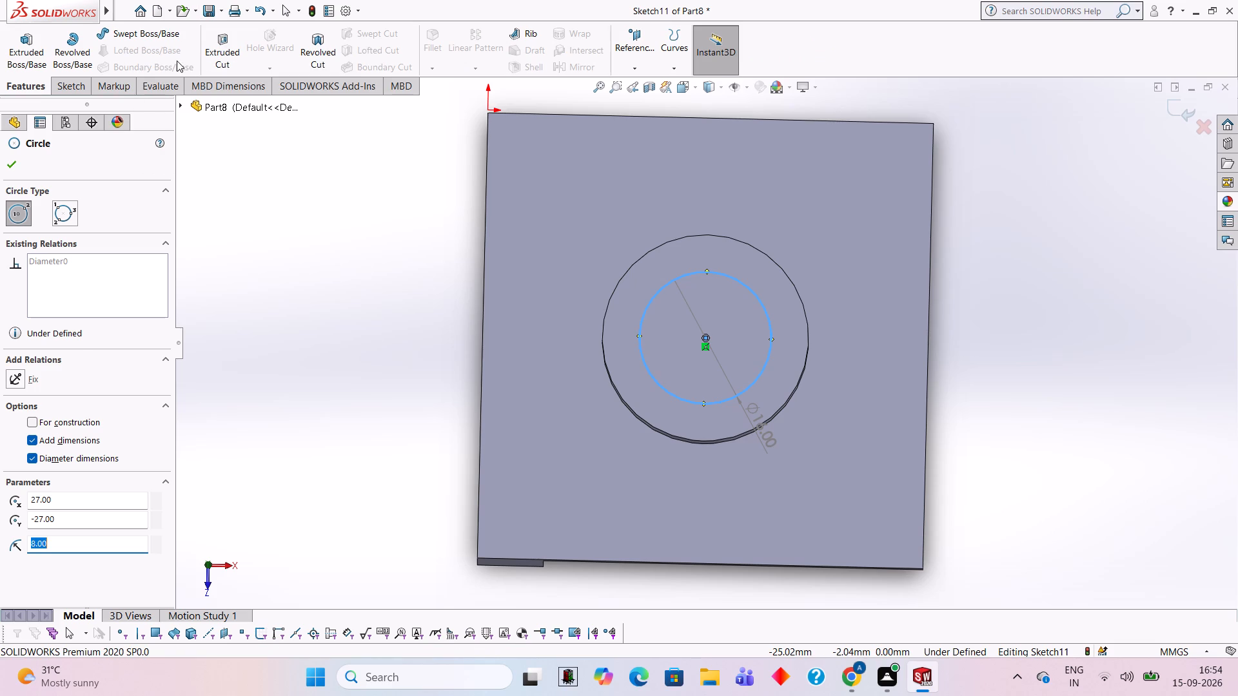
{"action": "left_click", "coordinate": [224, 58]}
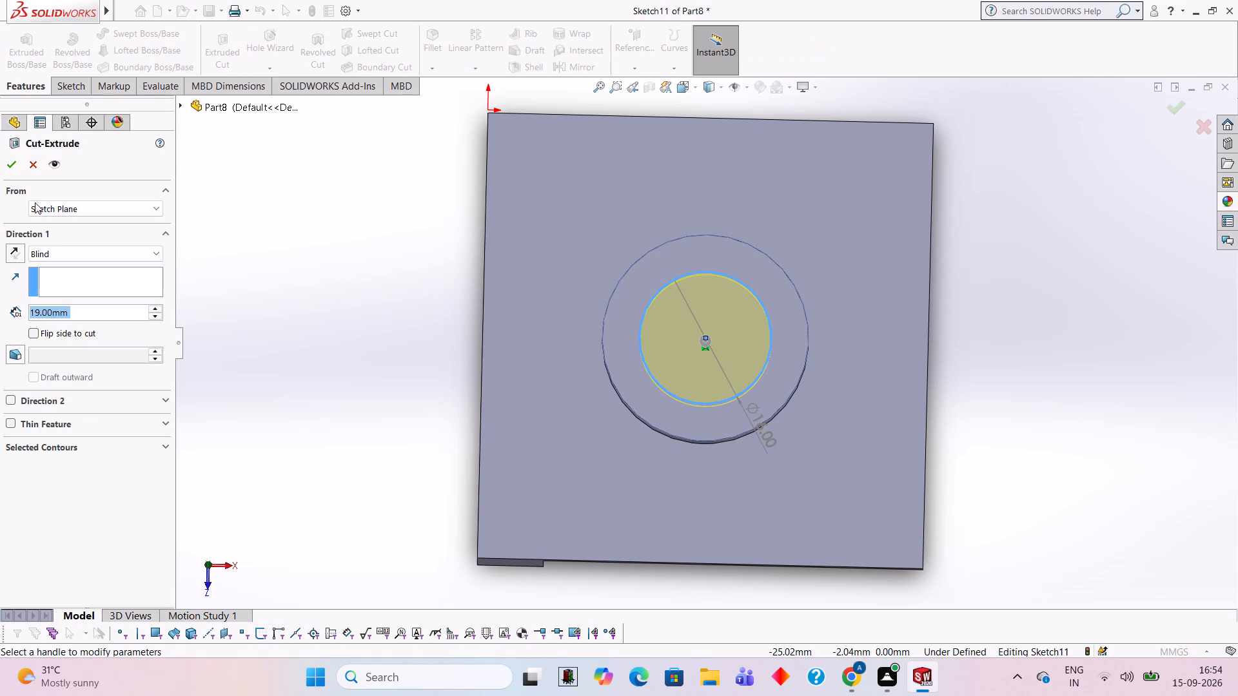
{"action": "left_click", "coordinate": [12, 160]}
Orbit the bracket to examine the bored boss from above, the side and beneath the plate.
{"action": "right_click", "coordinate": [1071, 224]}
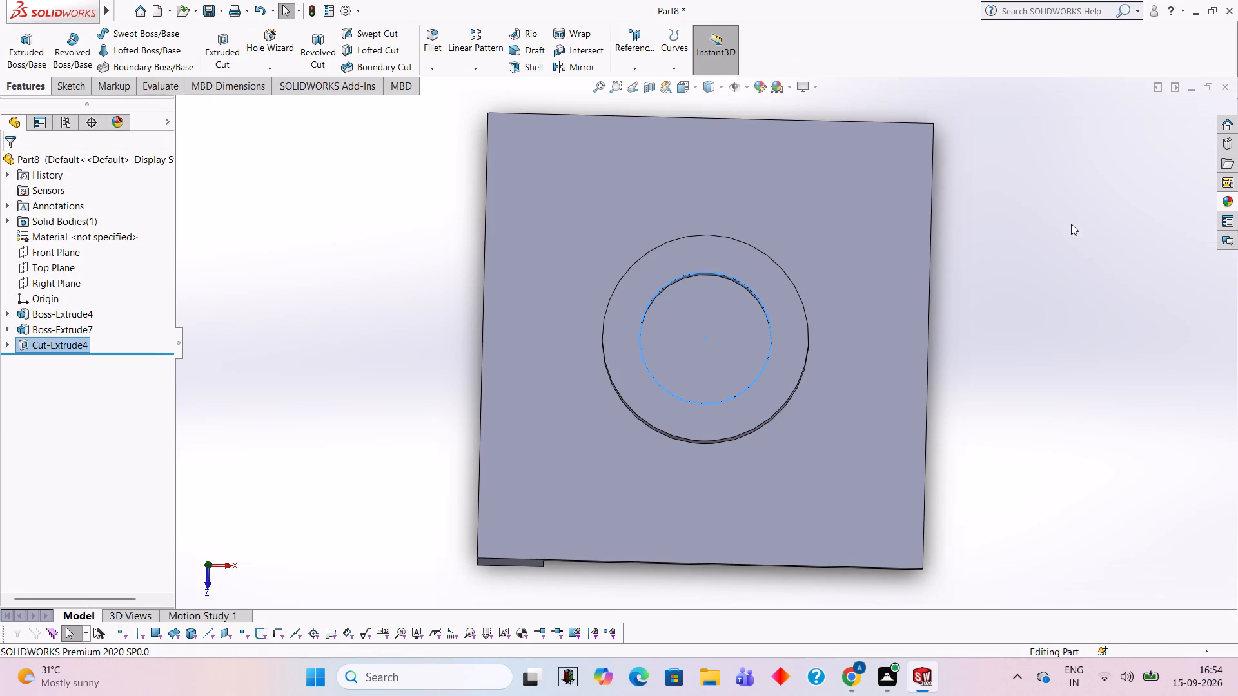
{"action": "left_click", "coordinate": [1140, 256]}
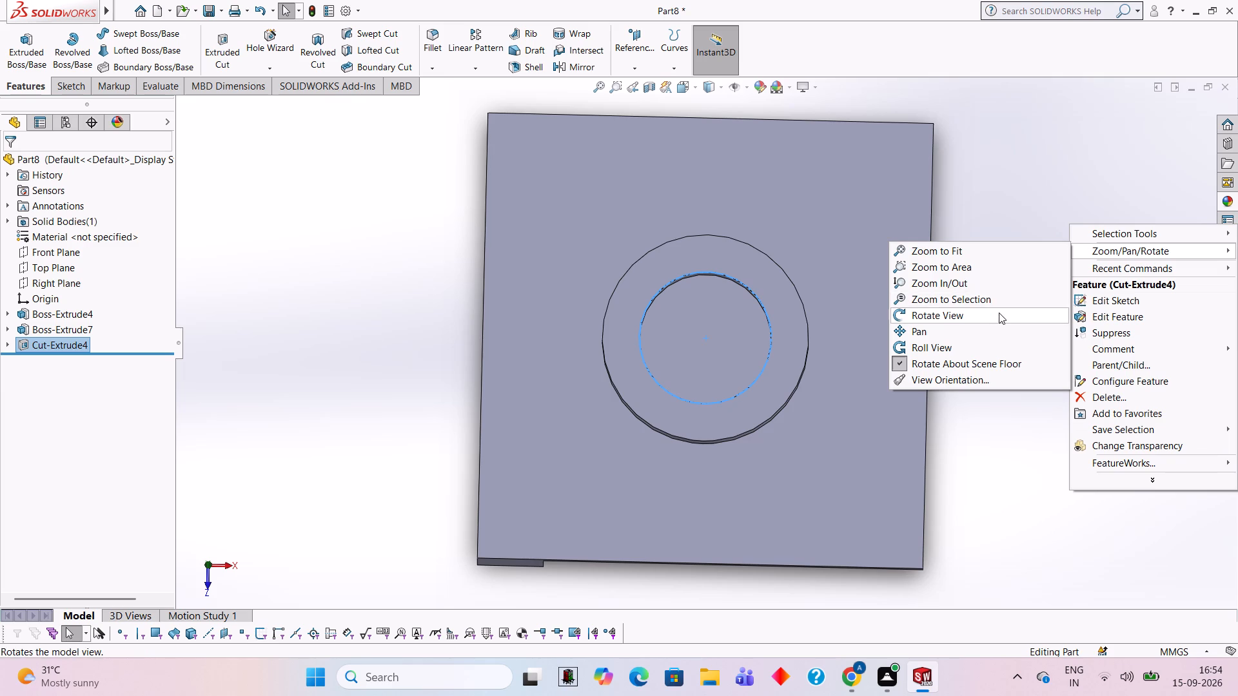
{"action": "left_click", "coordinate": [999, 313]}
{"action": "left_click_drag", "start_coordinate": [974, 335], "coordinate": [958, 86]}
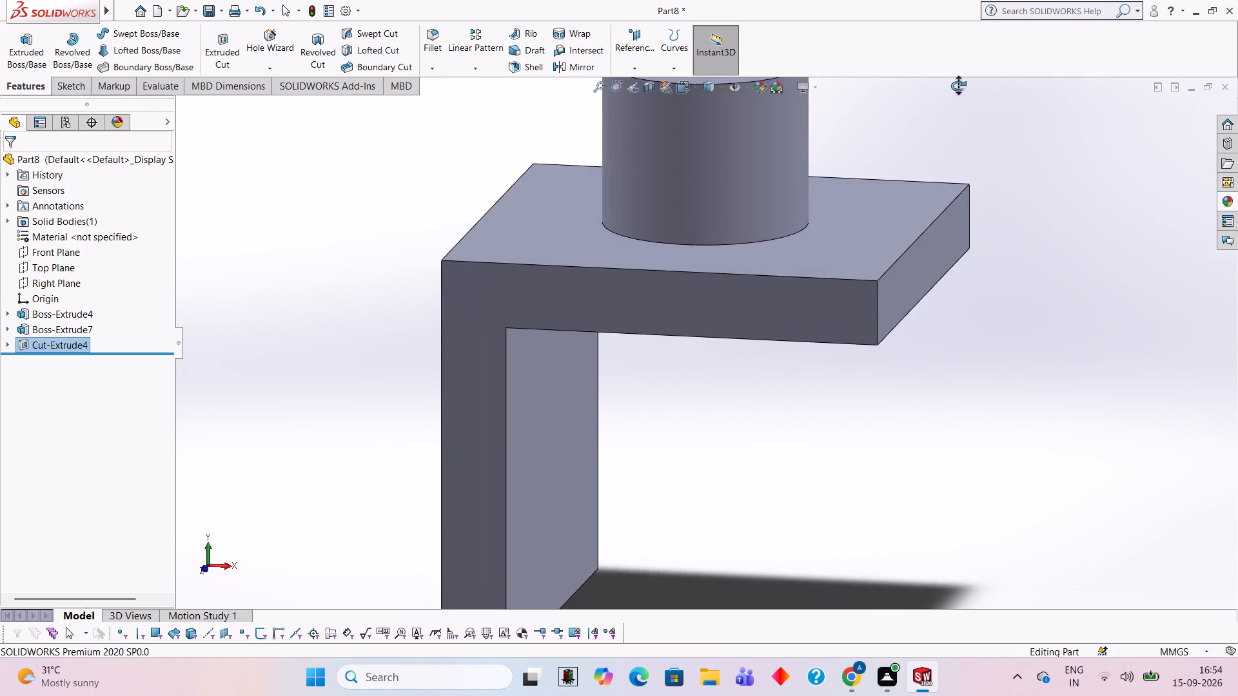
{"action": "left_click_drag", "start_coordinate": [958, 86], "coordinate": [865, 183]}
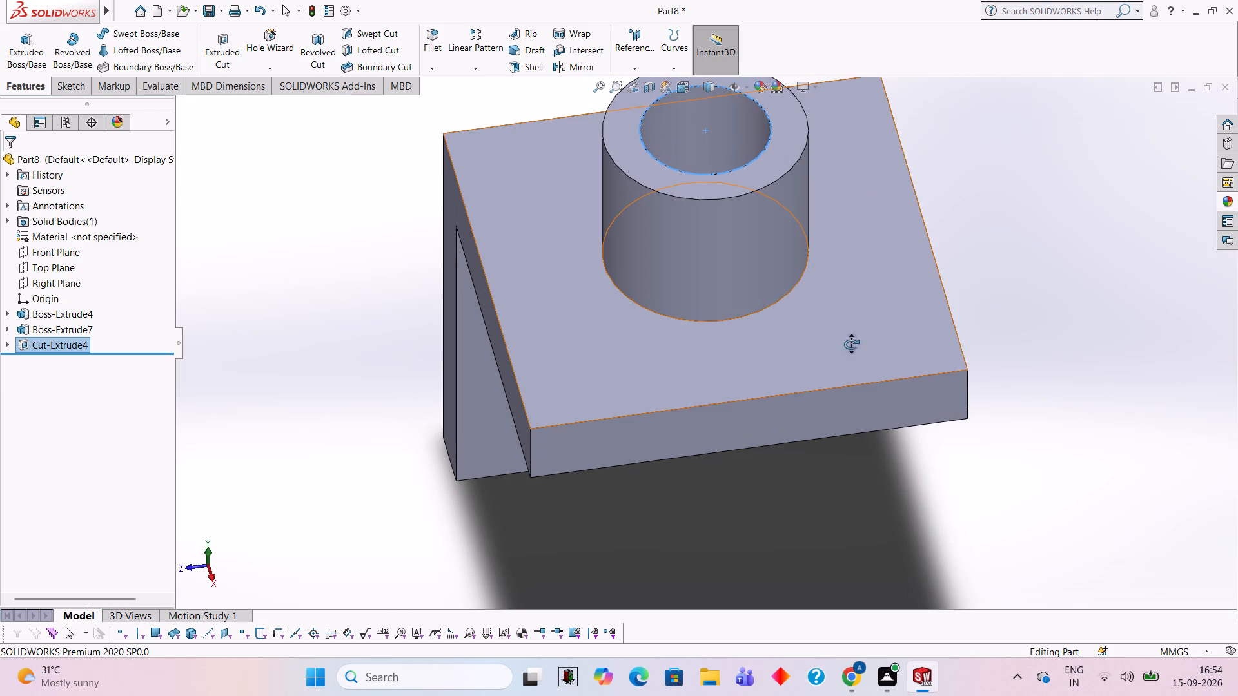
{"action": "left_click_drag", "start_coordinate": [840, 345], "coordinate": [827, 271]}
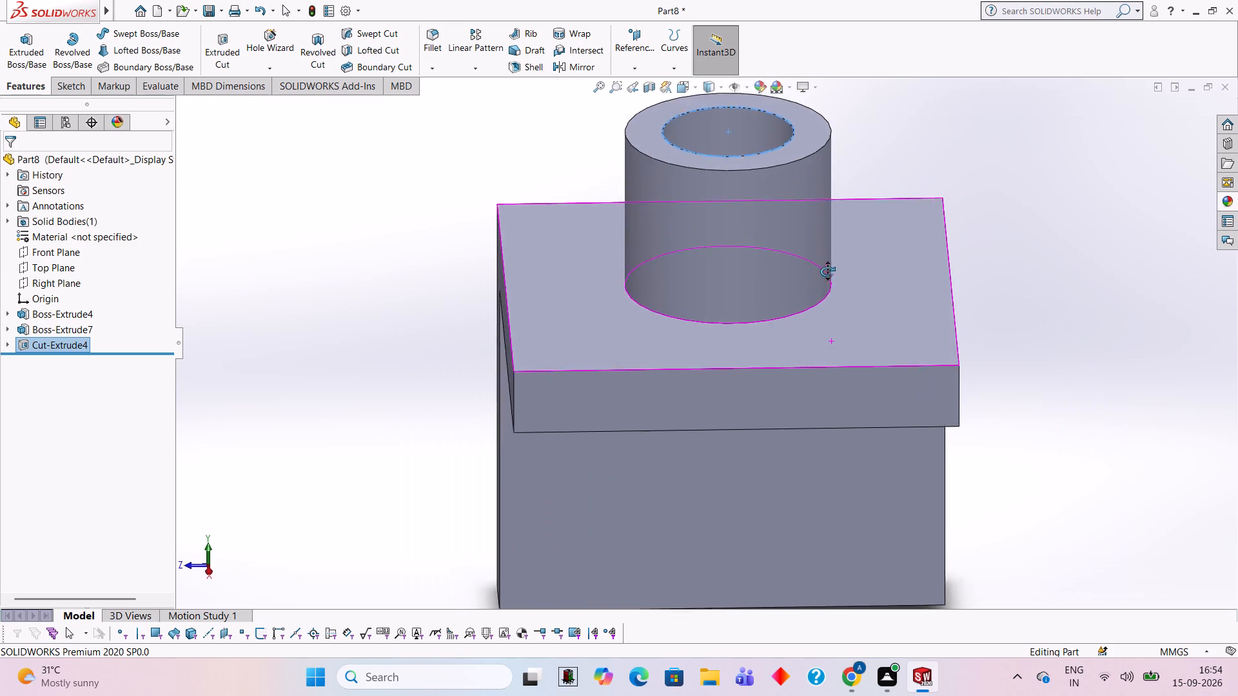
{"action": "left_click_drag", "start_coordinate": [827, 271], "coordinate": [839, 159]}
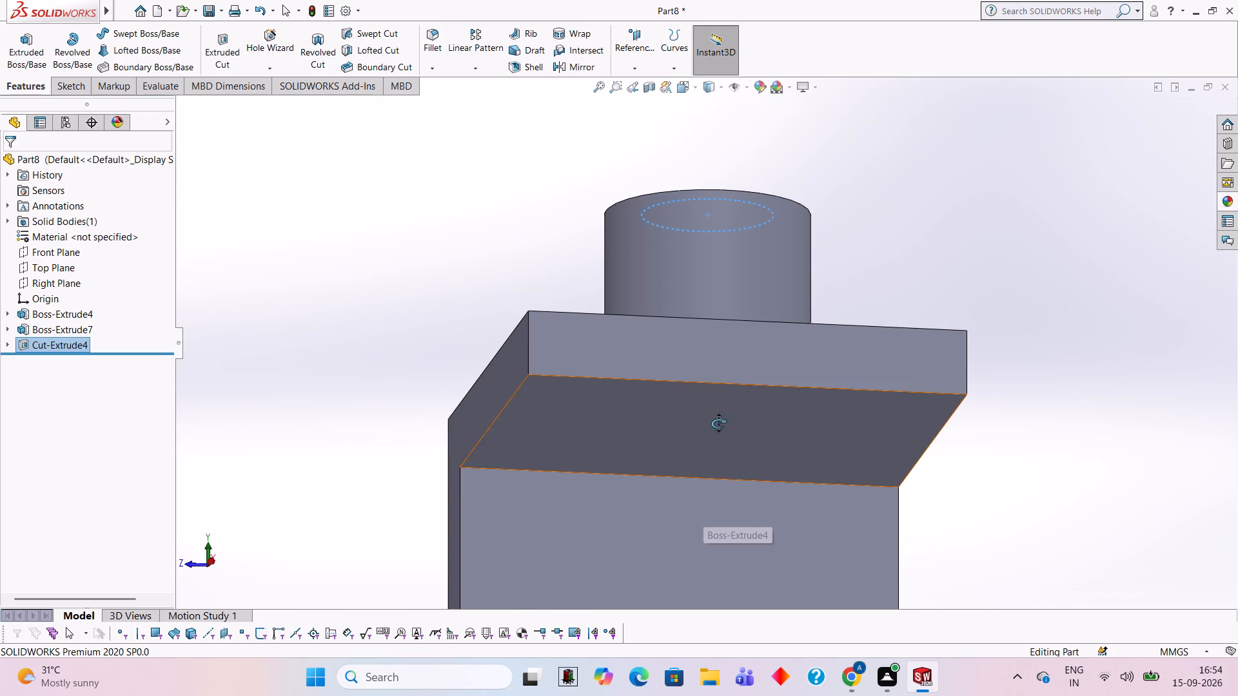
{"action": "left_click_drag", "start_coordinate": [811, 351], "coordinate": [819, 449]}
{"action": "key", "text": "Escape"}
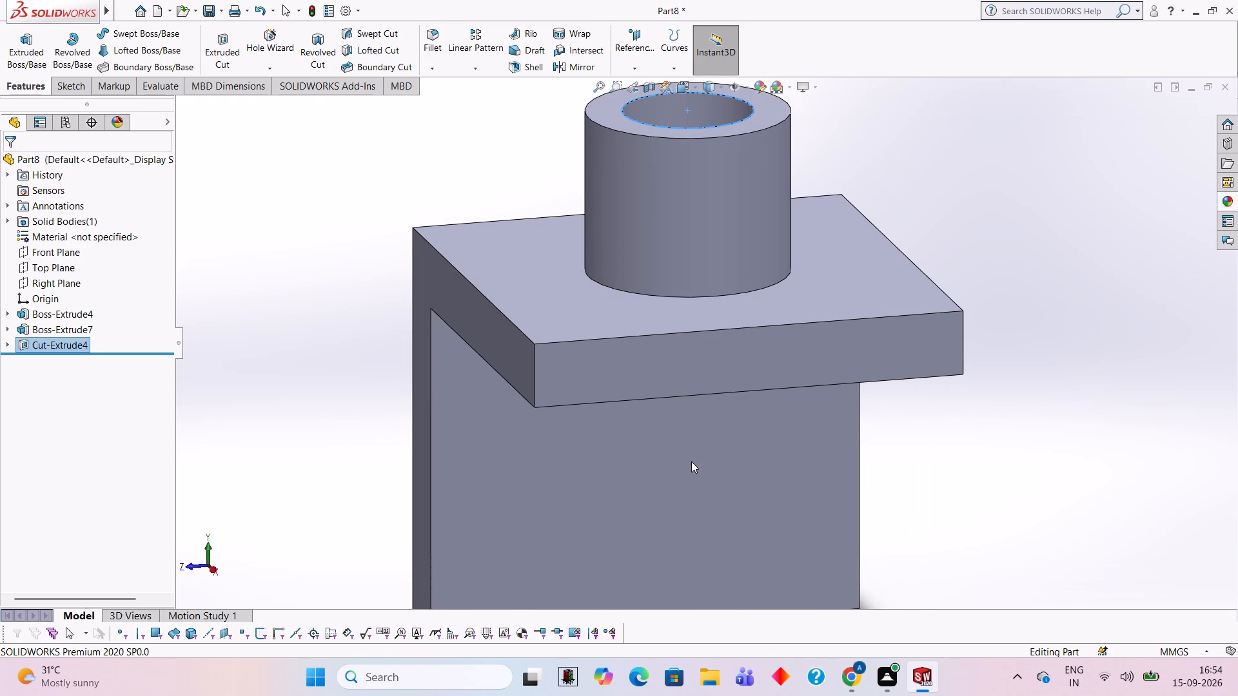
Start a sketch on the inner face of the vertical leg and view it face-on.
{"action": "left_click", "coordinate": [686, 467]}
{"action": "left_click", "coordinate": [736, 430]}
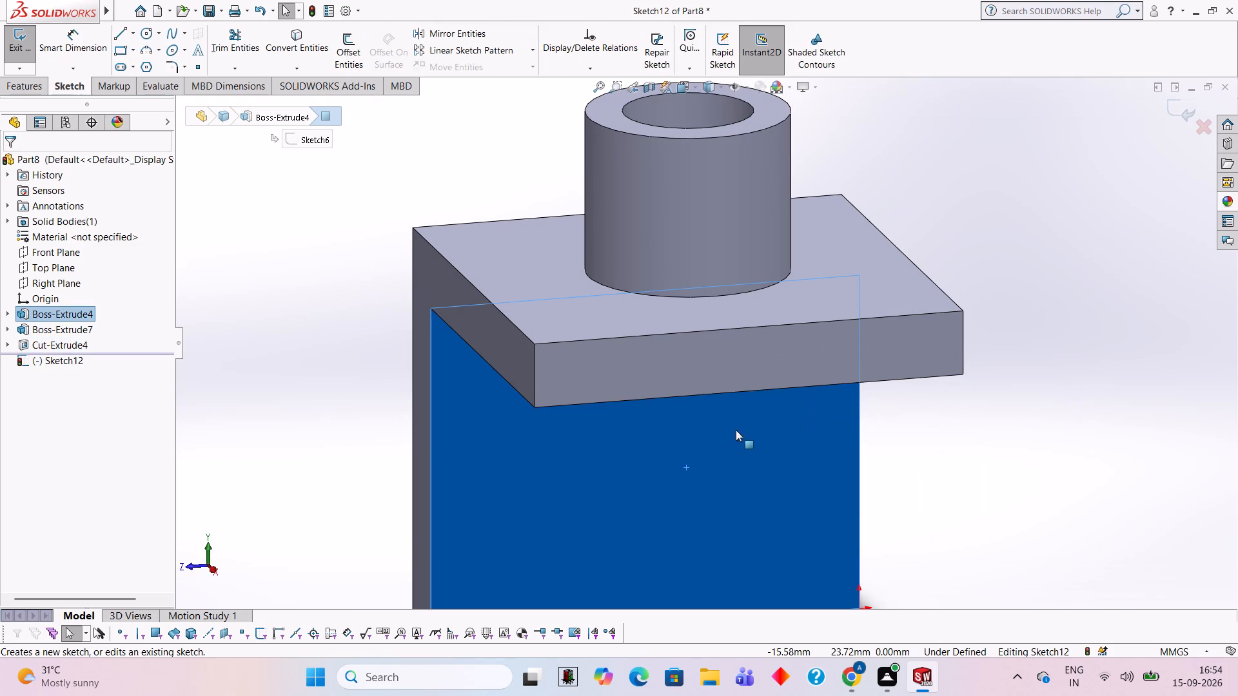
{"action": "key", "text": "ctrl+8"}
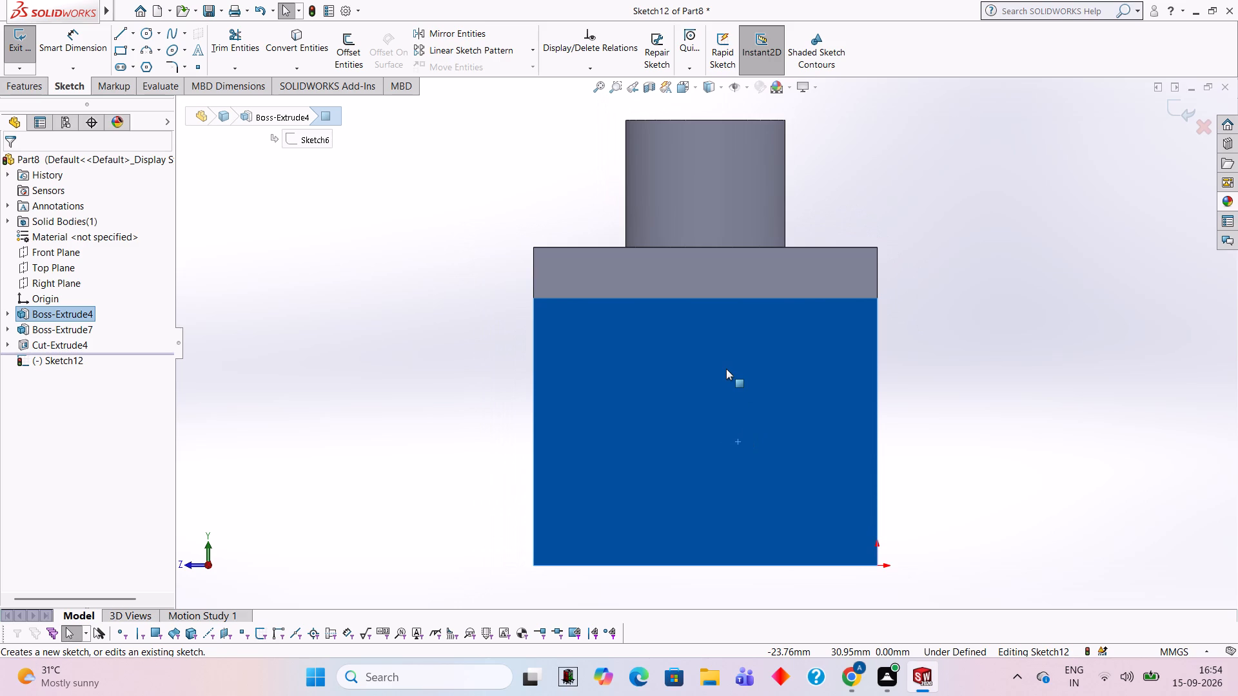
Undo the bore, the boss and the L-body extrusion, going back to the open L-profile sketch.
{"action": "key", "text": "ctrl+z"}
{"action": "key", "text": "ctrl+z"}
{"action": "key", "text": "ctrl+z"}
{"action": "key", "text": "ctrl+z"}
{"action": "key", "text": "ctrl+z"}
{"action": "key", "text": "ctrl+z"}
{"action": "key", "text": "ctrl+z"}
{"action": "key", "text": "ctrl+z"}
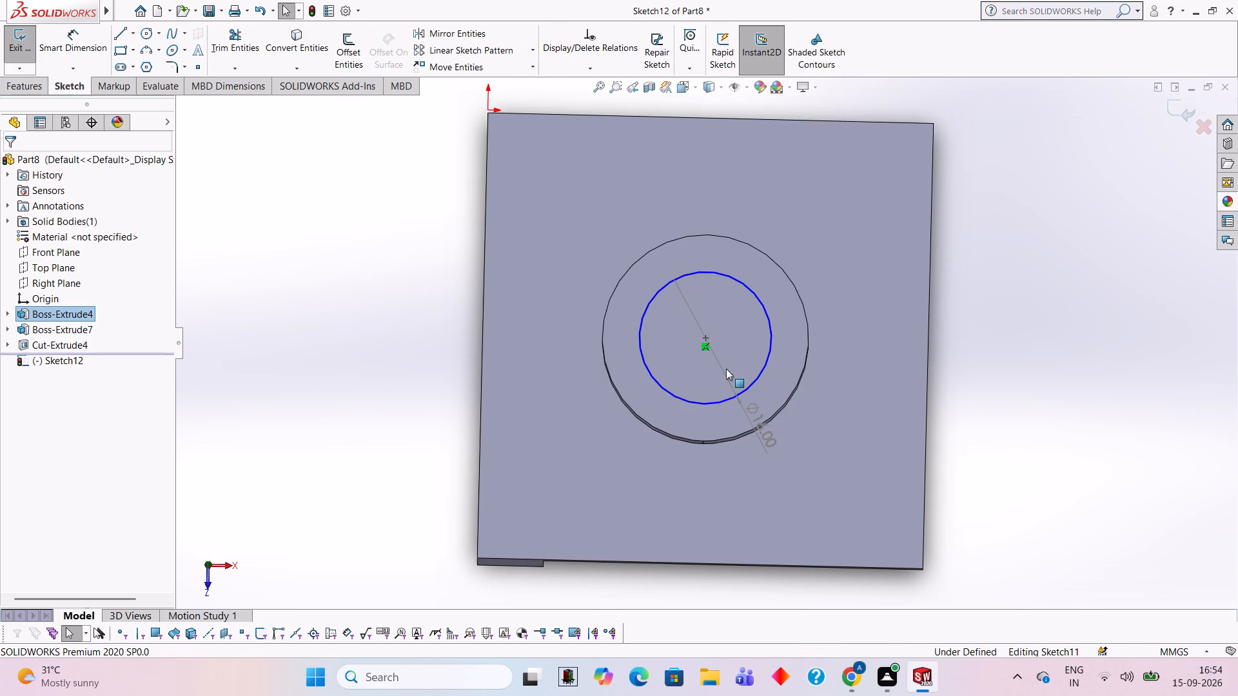
{"action": "key", "text": "ctrl+z"}
{"action": "key", "text": "ctrl+z"}
{"action": "key", "text": "ctrl+z"}
{"action": "key", "text": "ctrl+z"}
{"action": "key", "text": "ctrl+z"}
{"action": "key", "text": "ctrl+z"}
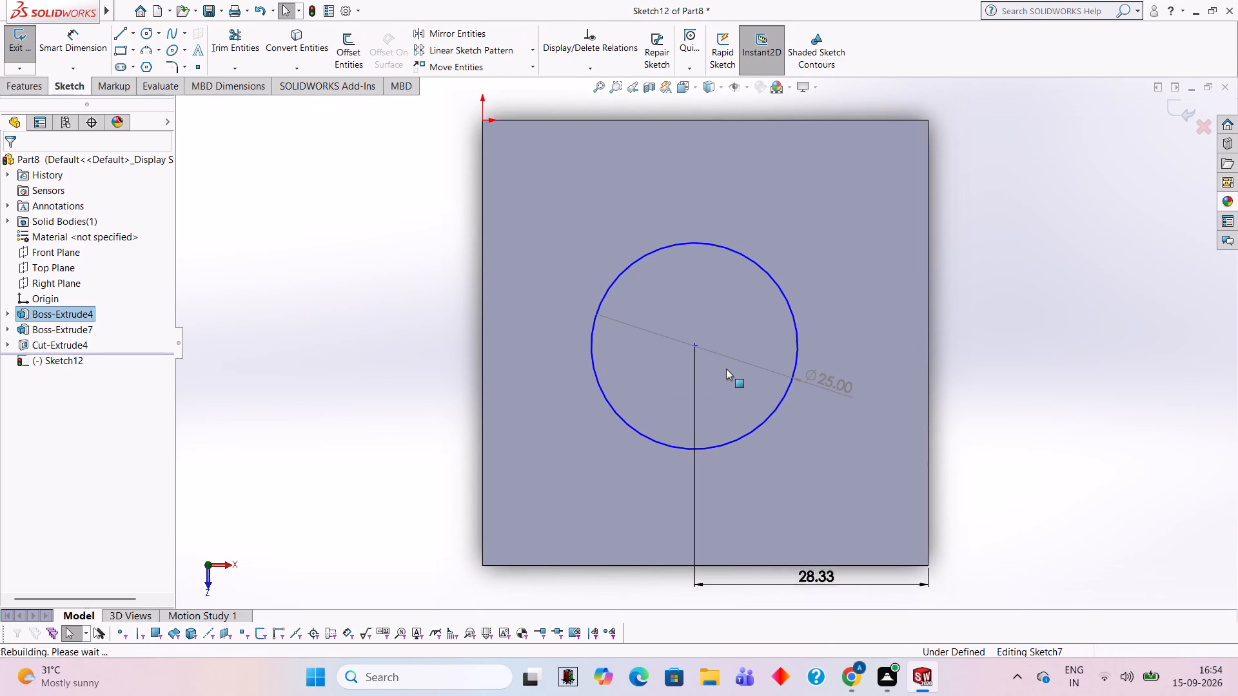
{"action": "key", "text": "ctrl+z"}
{"action": "key", "text": "ctrl+z"}
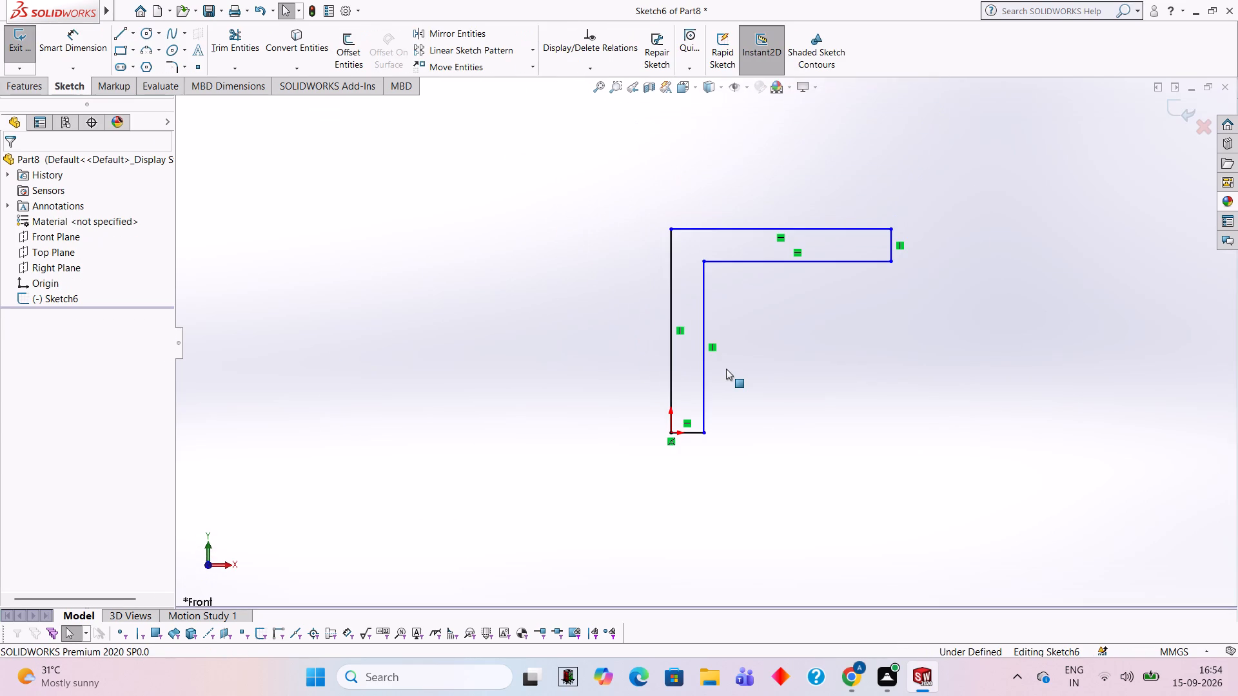
Undo all the lines of the L-profile, back to an empty front-view sketch.
{"action": "key", "text": "ctrl+z"}
{"action": "key", "text": "ctrl+z"}
{"action": "key", "text": "ctrl+z"}
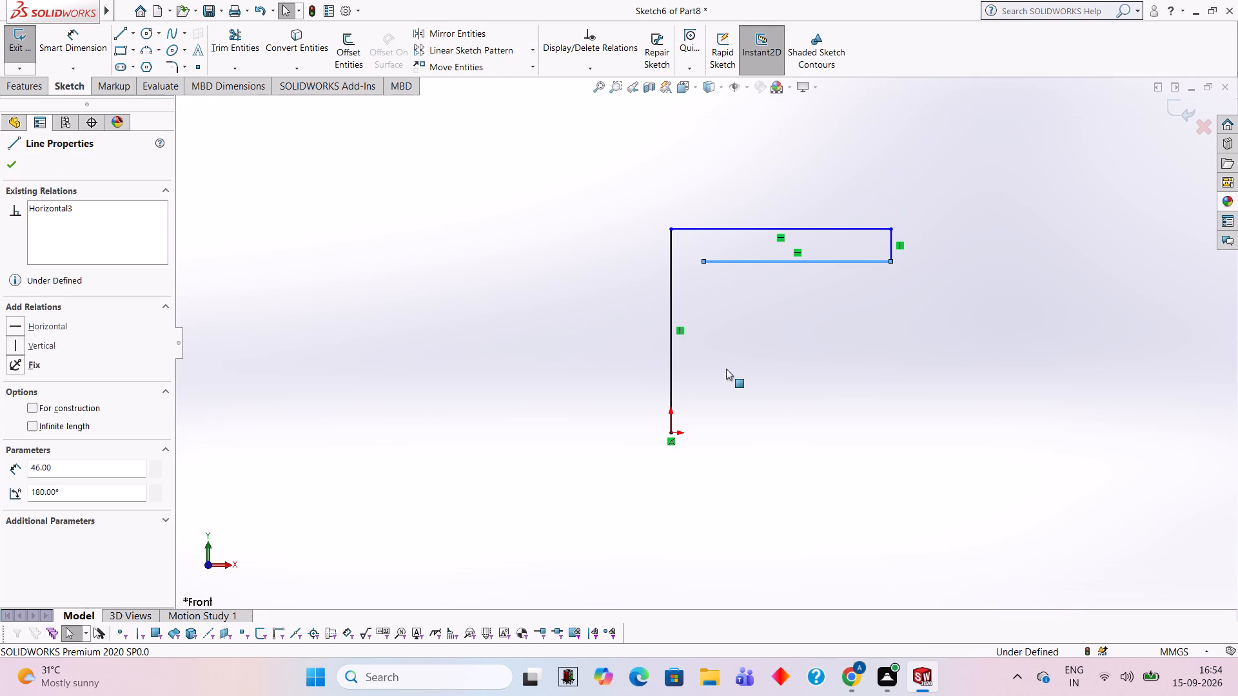
{"action": "key", "text": "ctrl+z"}
{"action": "key", "text": "ctrl+z"}
{"action": "key", "text": "ctrl+z"}
{"action": "key", "text": "ctrl+z"}
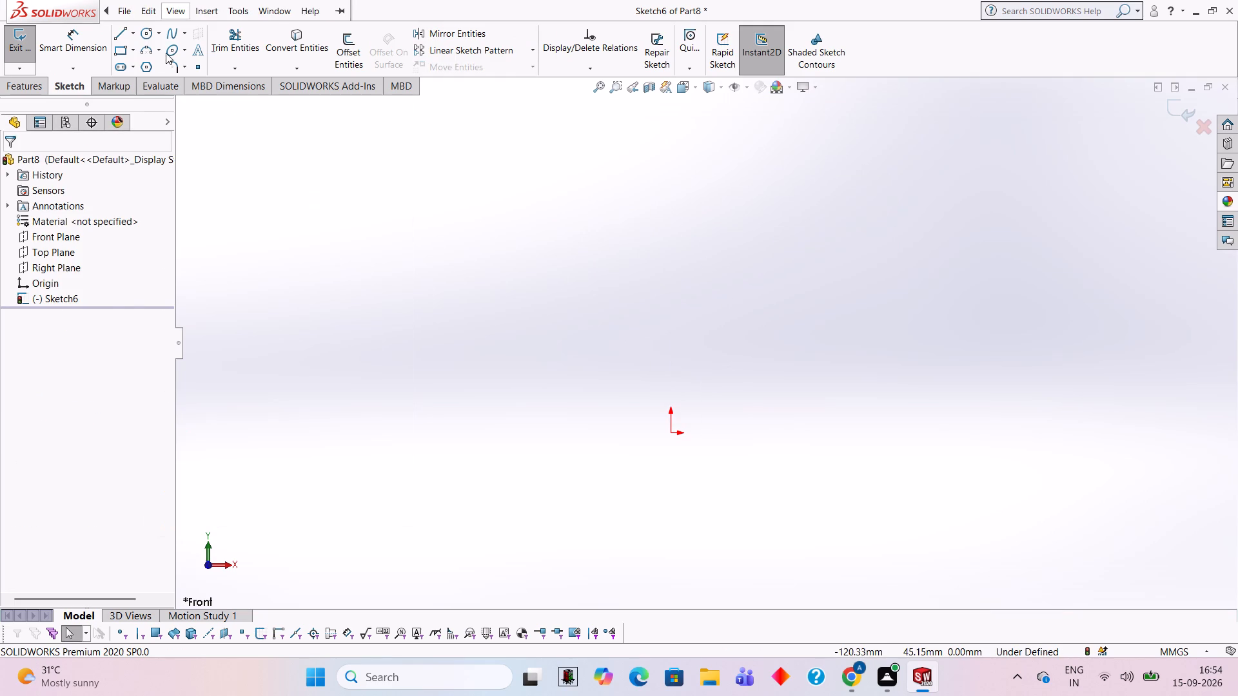
{"action": "left_click", "coordinate": [349, 189]}
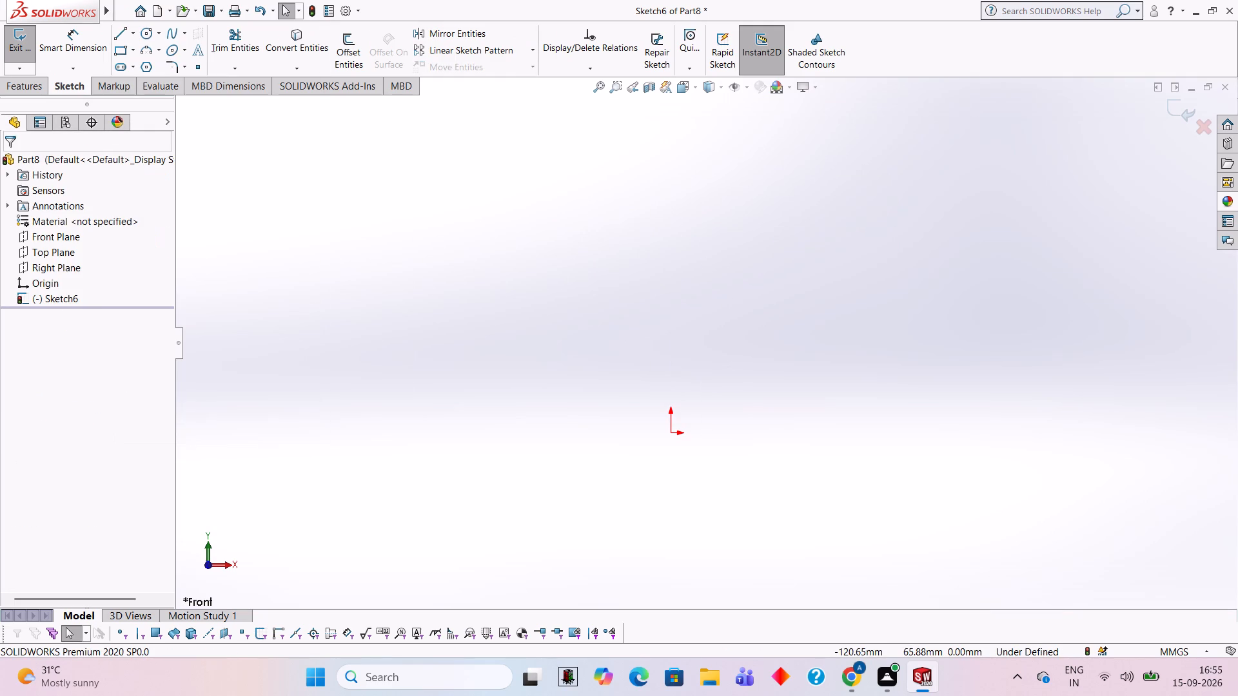
Sketch a closed L-profile from the origin: 30 mm up, 54 mm across, 8 mm down, 46 mm back, 22 mm down, closed at the origin.
{"action": "left_click", "coordinate": [125, 37]}
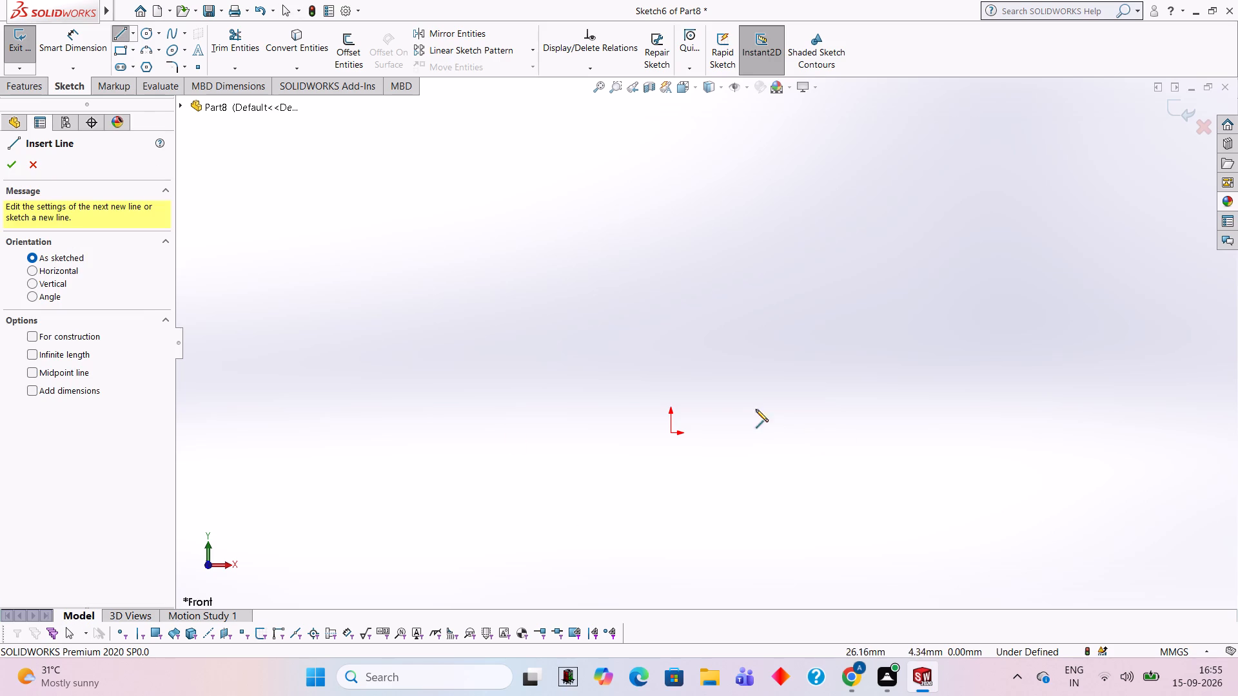
{"action": "left_click", "coordinate": [671, 433]}
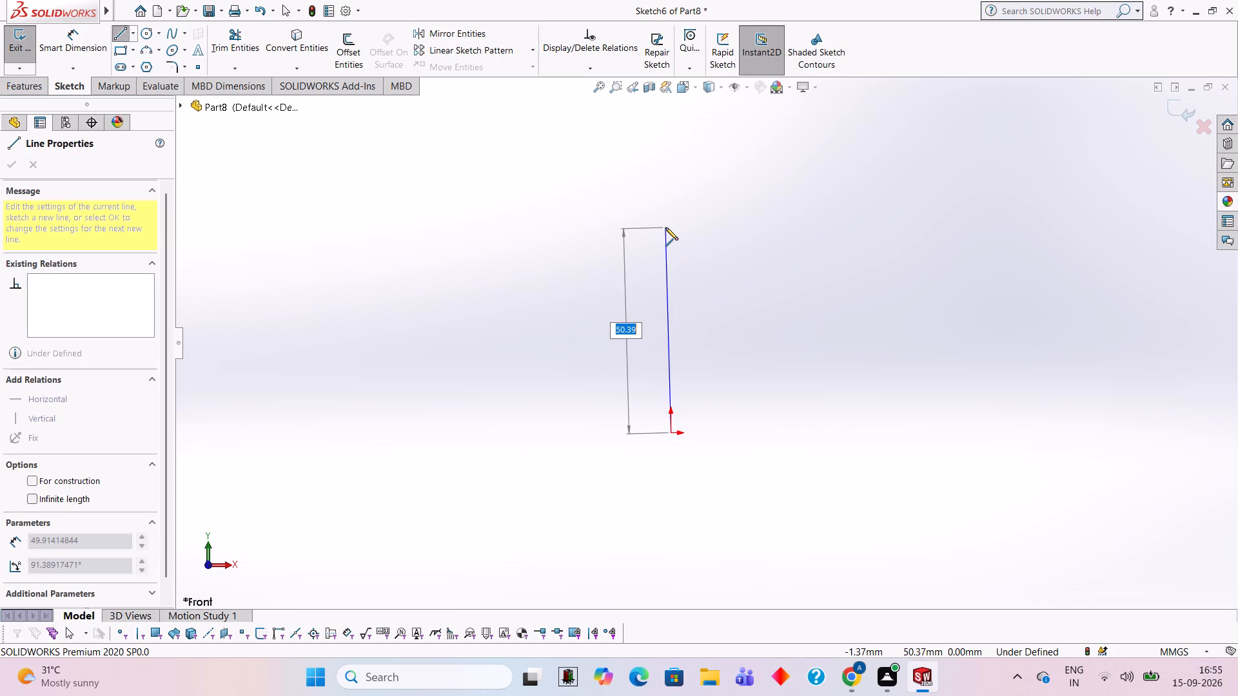
{"action": "type", "text": "30"}
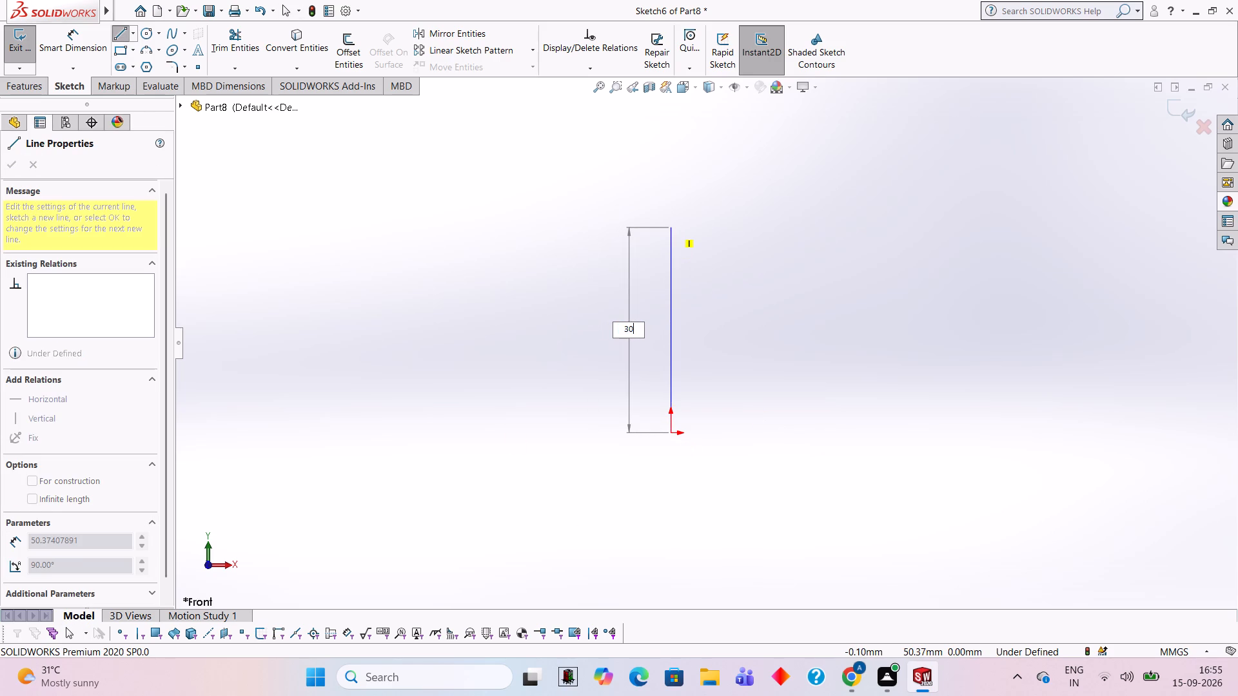
{"action": "key", "text": "Return"}
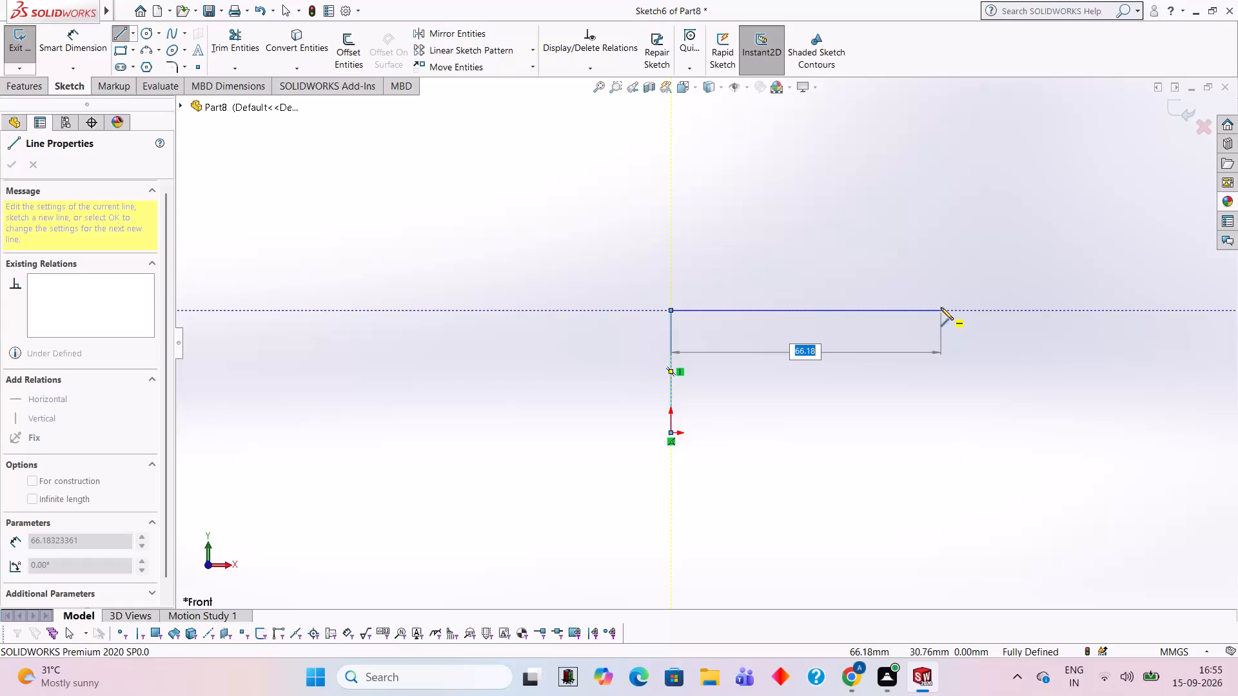
{"action": "key", "text": "5"}
{"action": "key", "text": "4"}
{"action": "key", "text": "Return"}
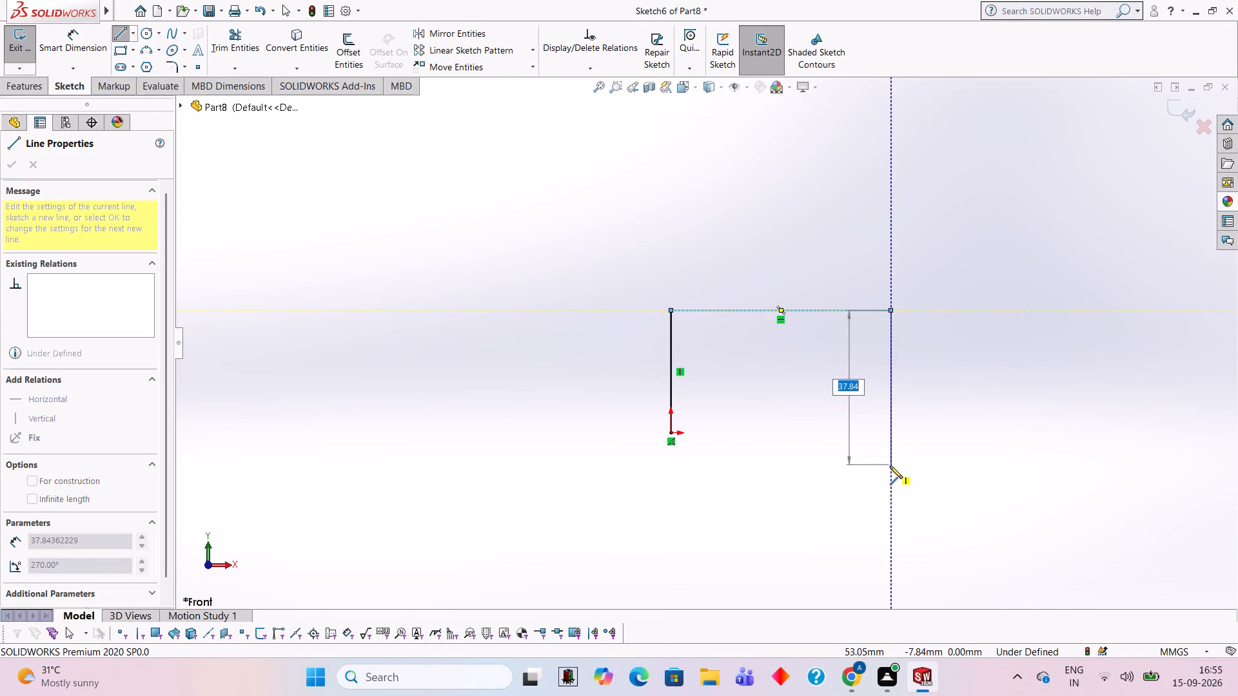
{"action": "key", "text": "8"}
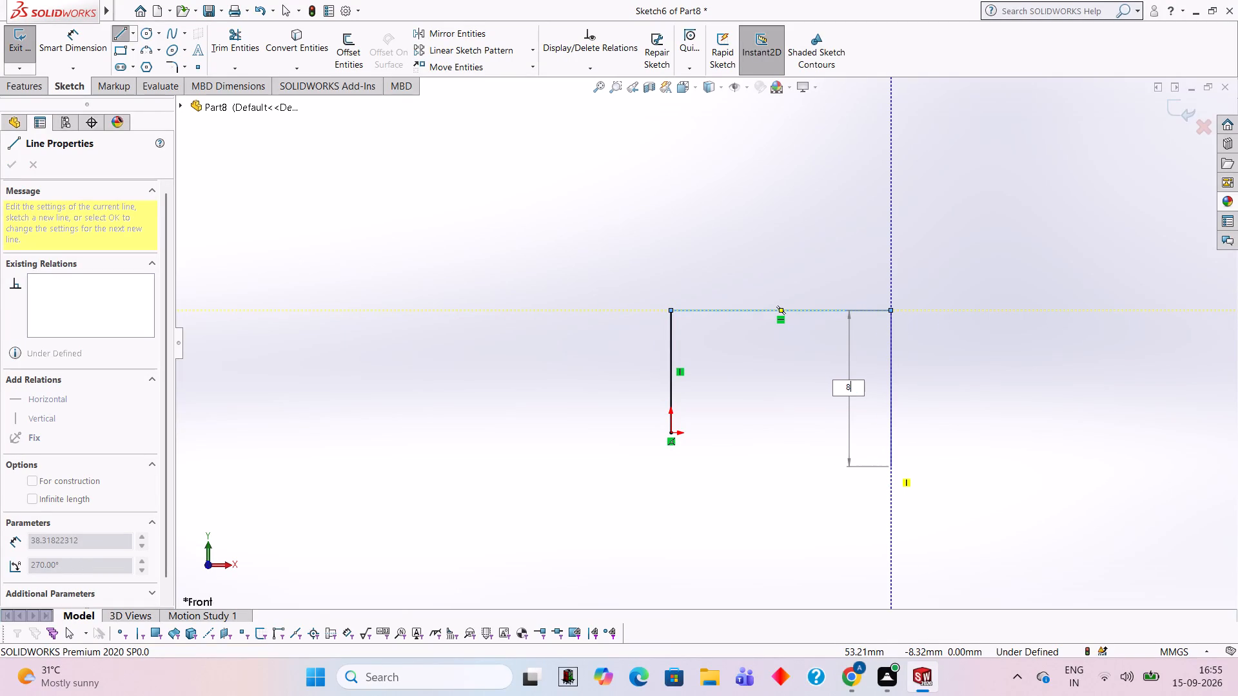
{"action": "key", "text": "Return"}
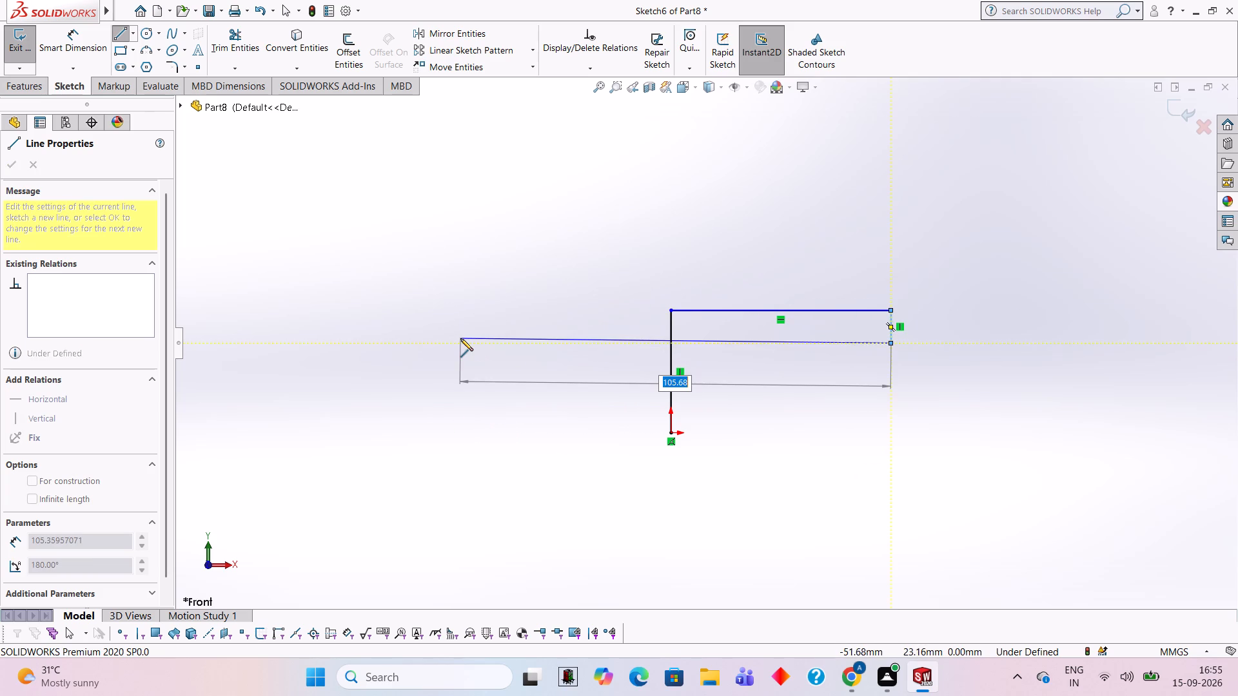
{"action": "key", "text": "4"}
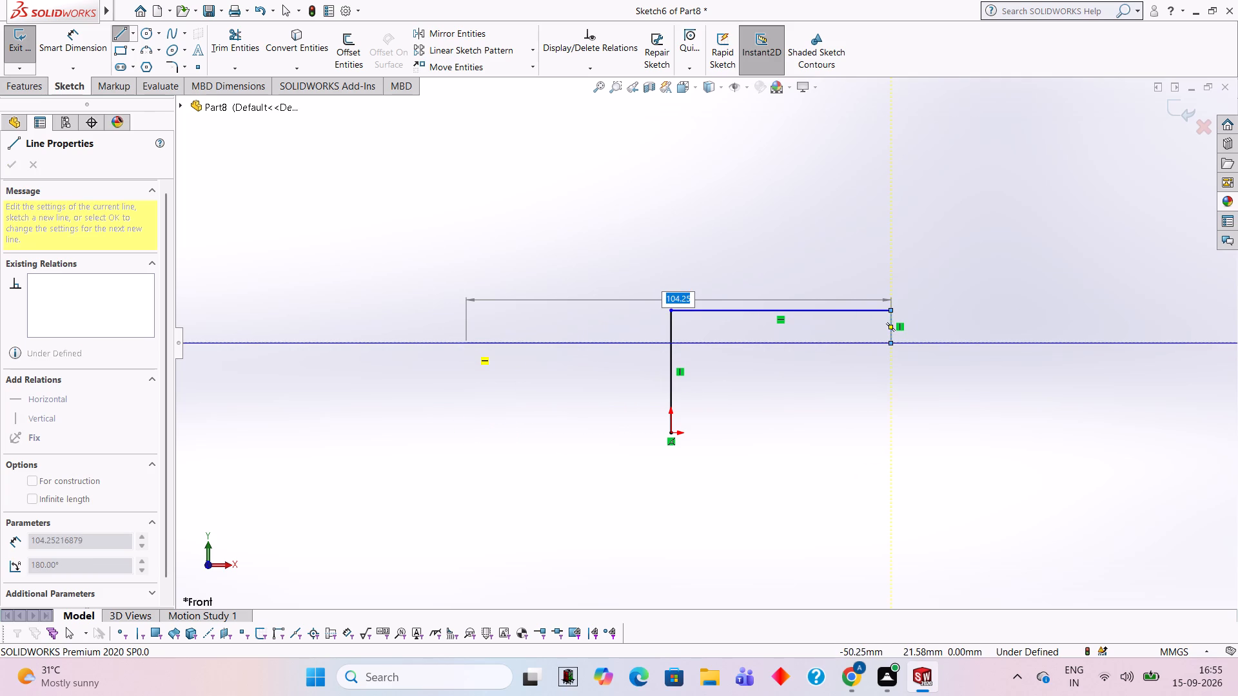
{"action": "key", "text": "6"}
{"action": "key", "text": "Return"}
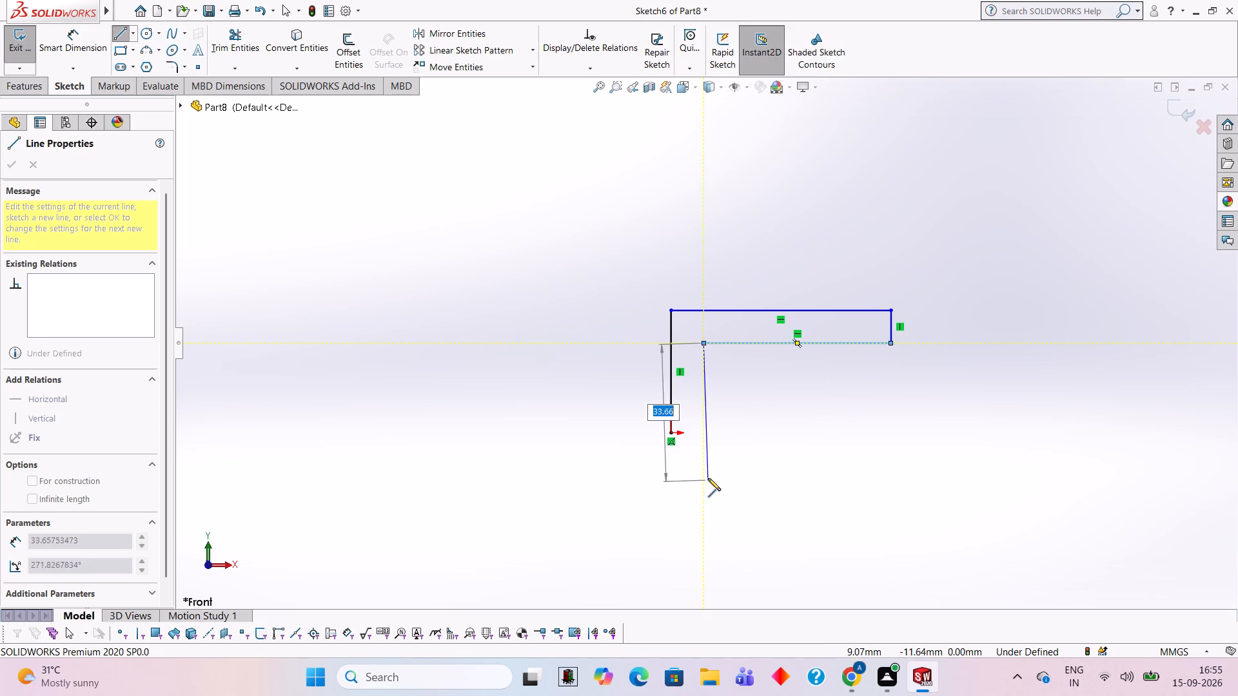
{"action": "left_click", "coordinate": [705, 435]}
{"action": "left_click", "coordinate": [673, 430]}
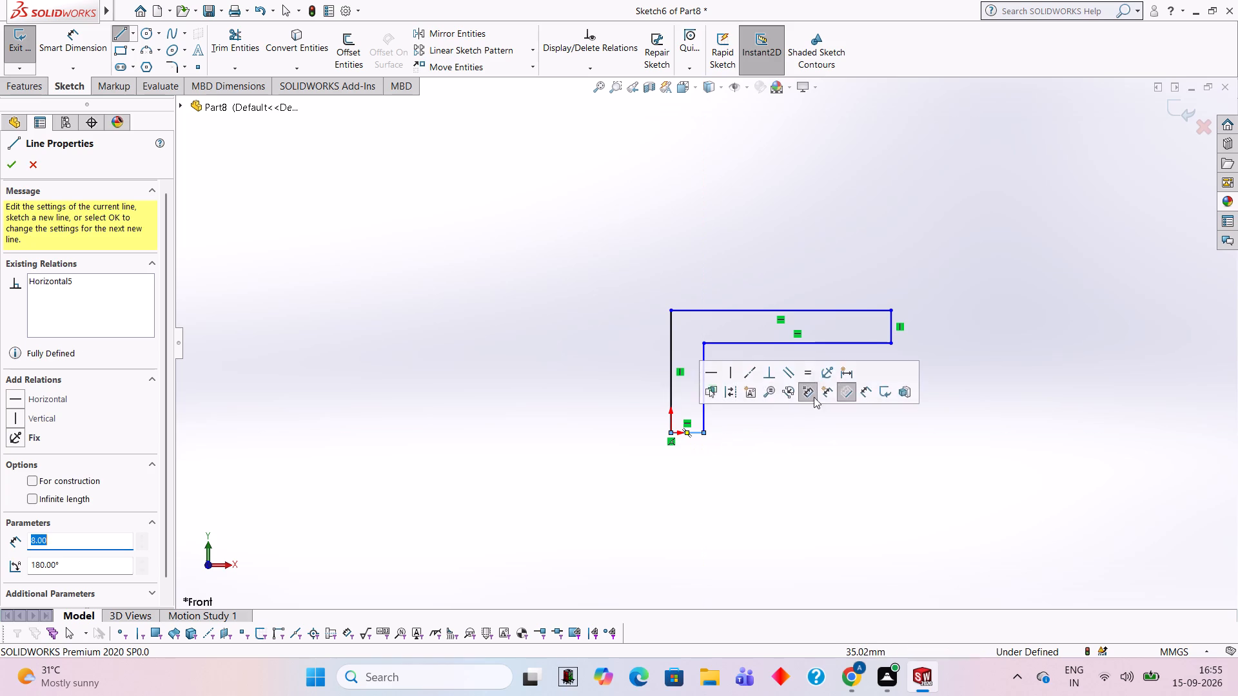
{"action": "key", "text": "Escape"}
{"action": "key", "text": "Escape"}
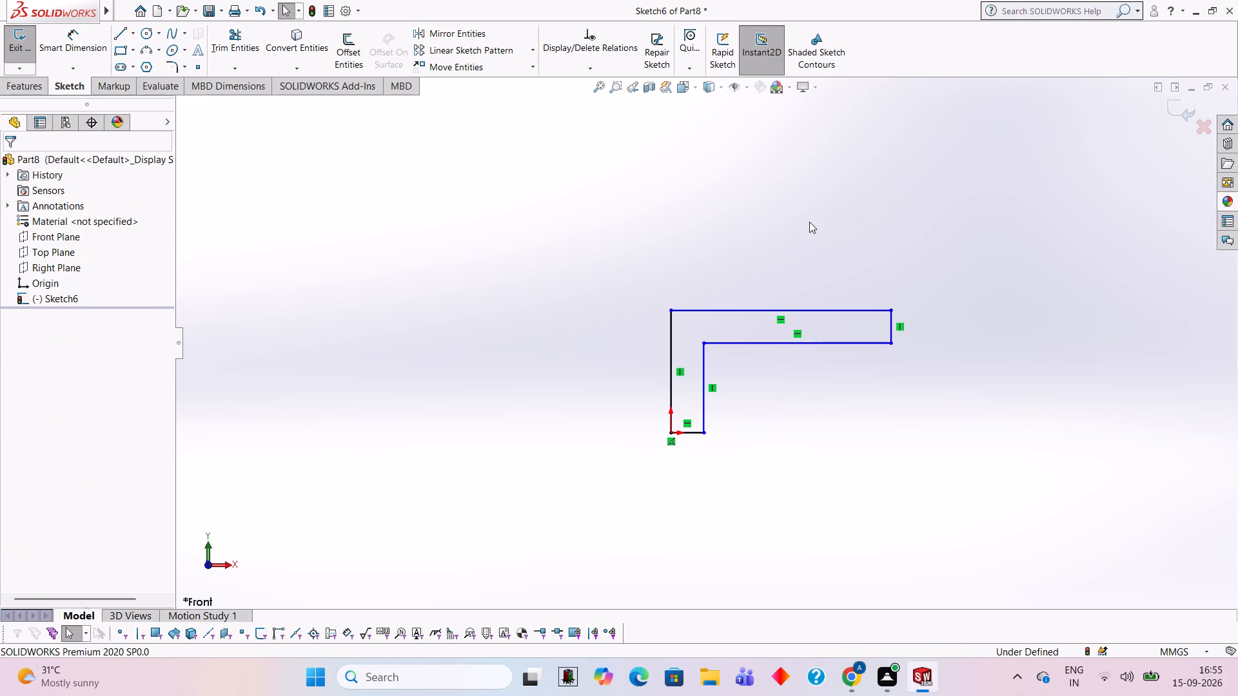
Extrude the L-profile 54 mm with a blind Extruded Boss/Base.
{"action": "left_click", "coordinate": [29, 90]}
{"action": "left_click", "coordinate": [31, 68]}
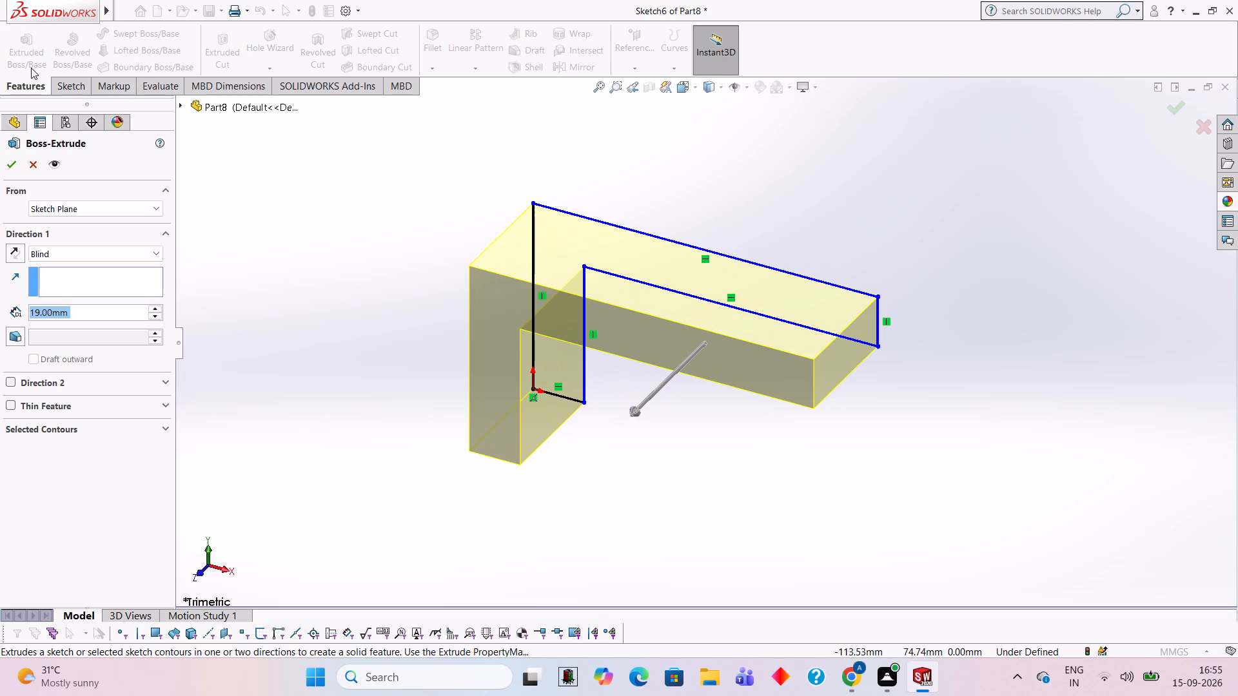
{"action": "type", "text": "54"}
{"action": "key", "text": "Return"}
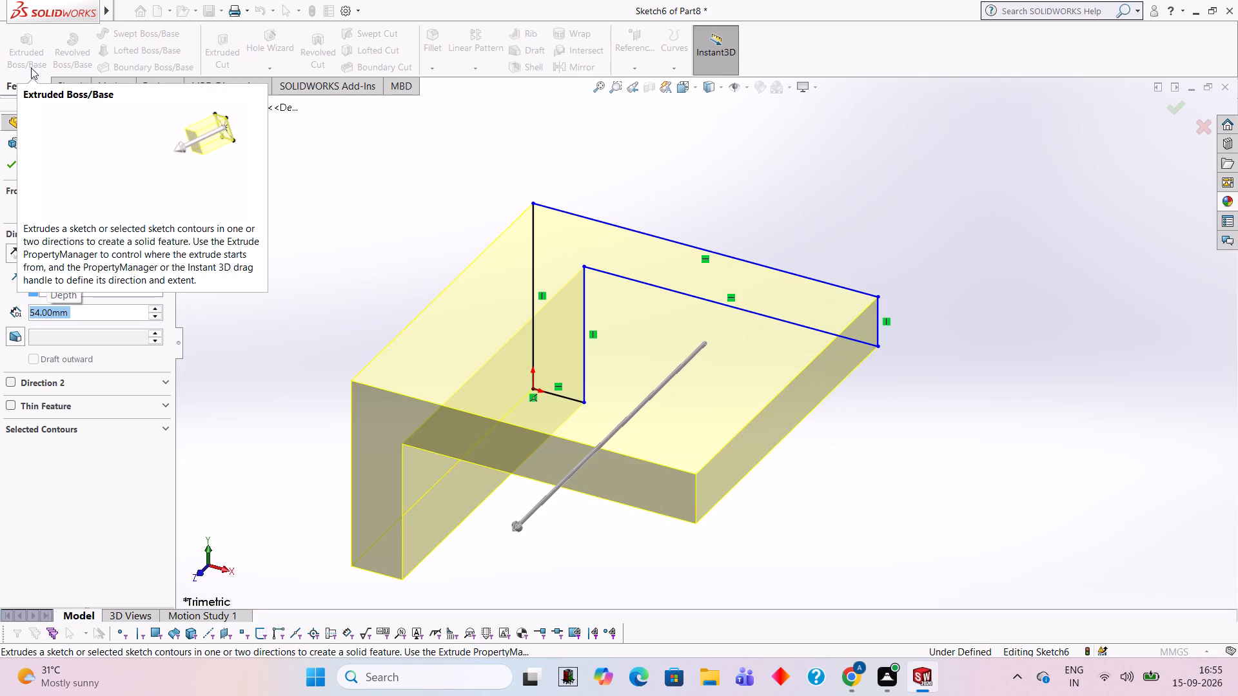
{"action": "left_click", "coordinate": [778, 159]}
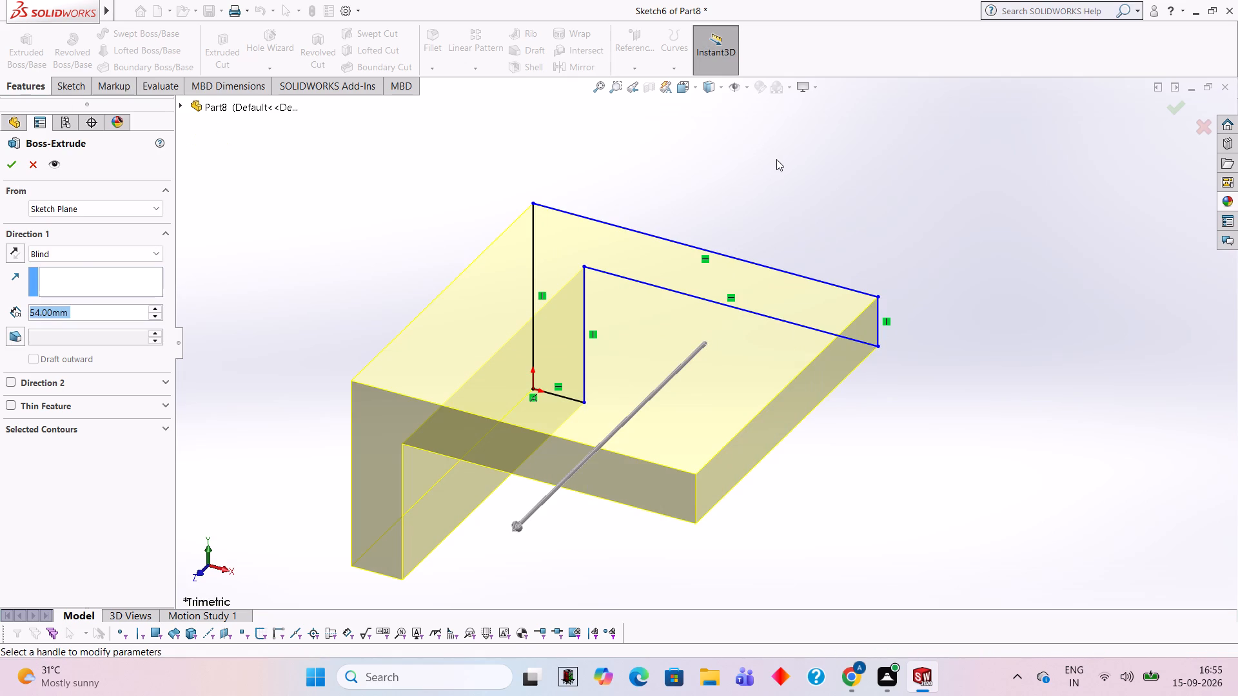
{"action": "left_click", "coordinate": [3, 162]}
Start a sketch on the top face of the L-body and view it face-on.
{"action": "scroll", "coordinate": [794, 271], "scroll_direction": "down", "scroll_amount": 2}
{"action": "scroll", "coordinate": [794, 271], "scroll_direction": "up", "scroll_amount": 1}
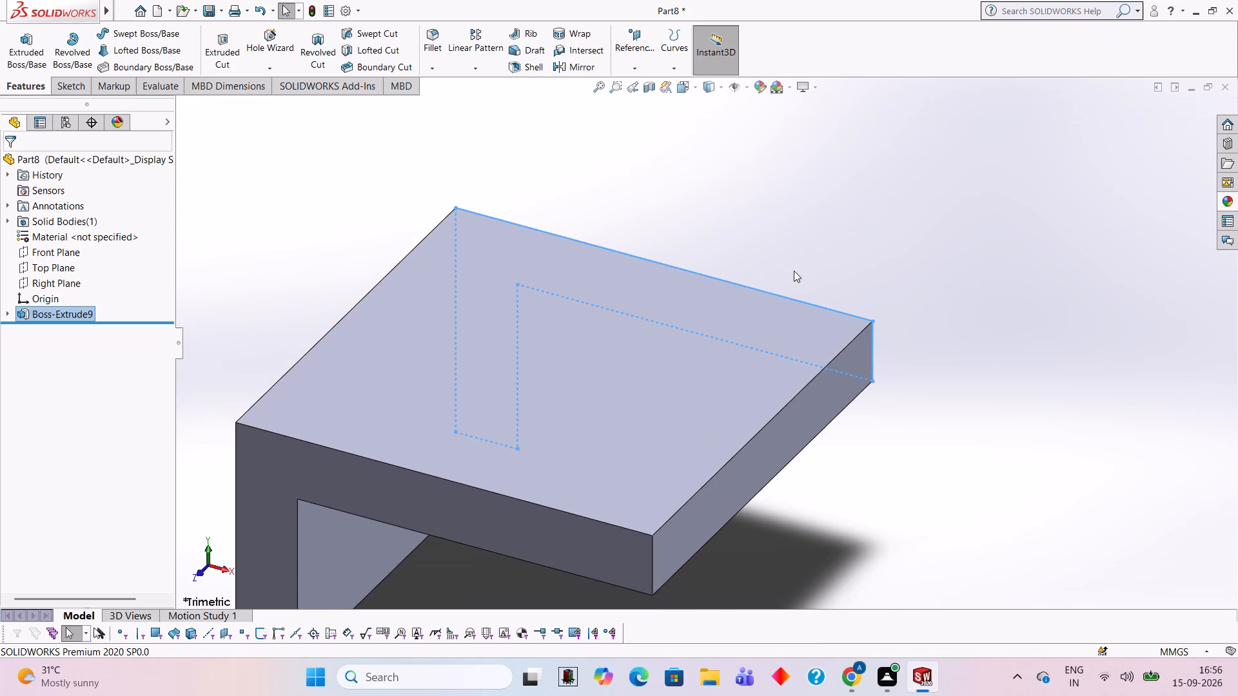
{"action": "scroll", "coordinate": [794, 271], "scroll_direction": "up", "scroll_amount": 3}
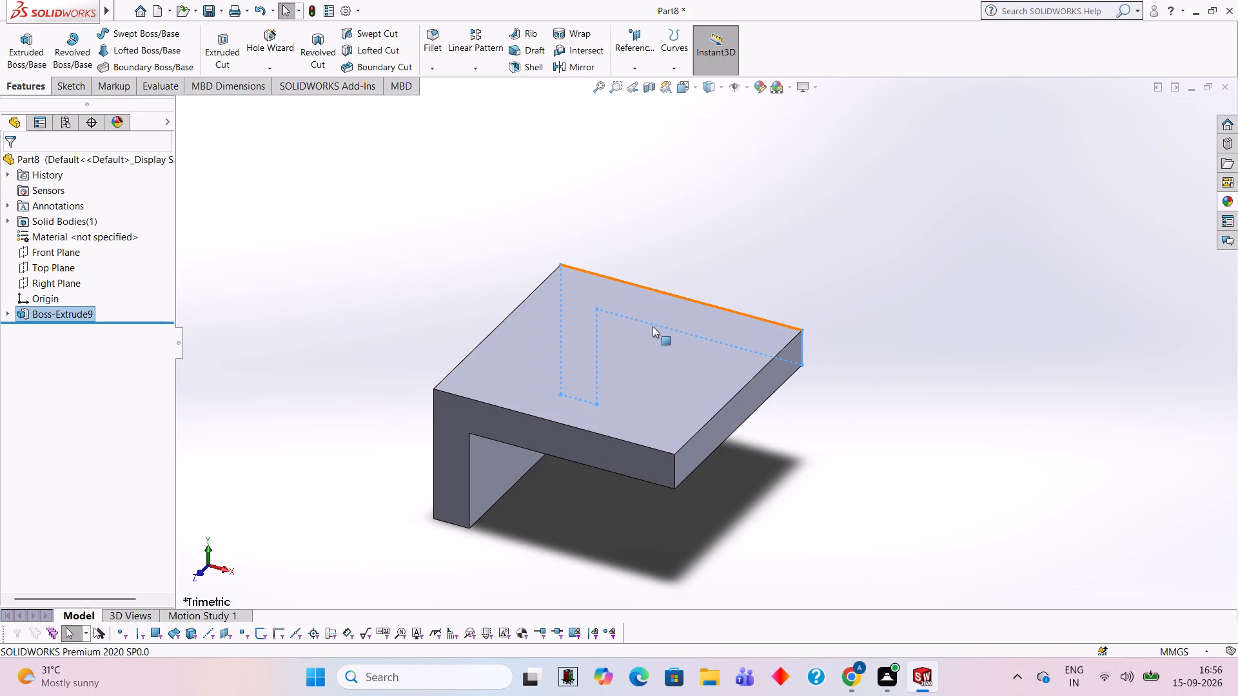
{"action": "left_click", "coordinate": [654, 329]}
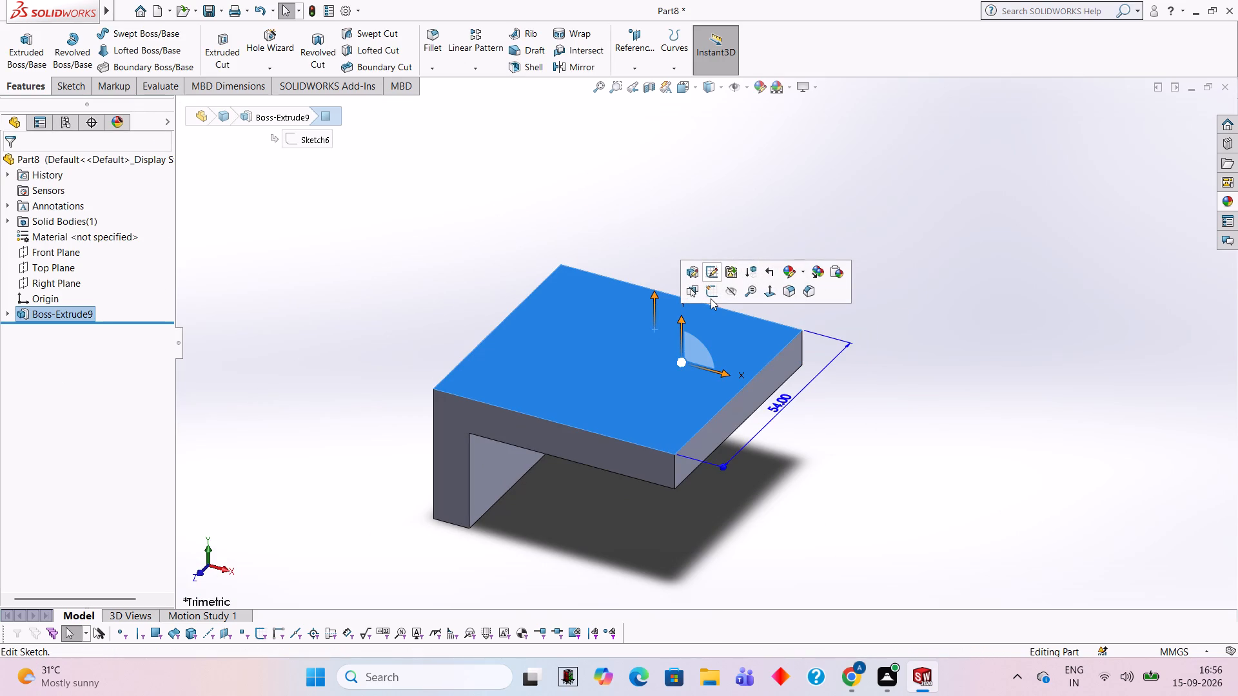
{"action": "left_click", "coordinate": [711, 295]}
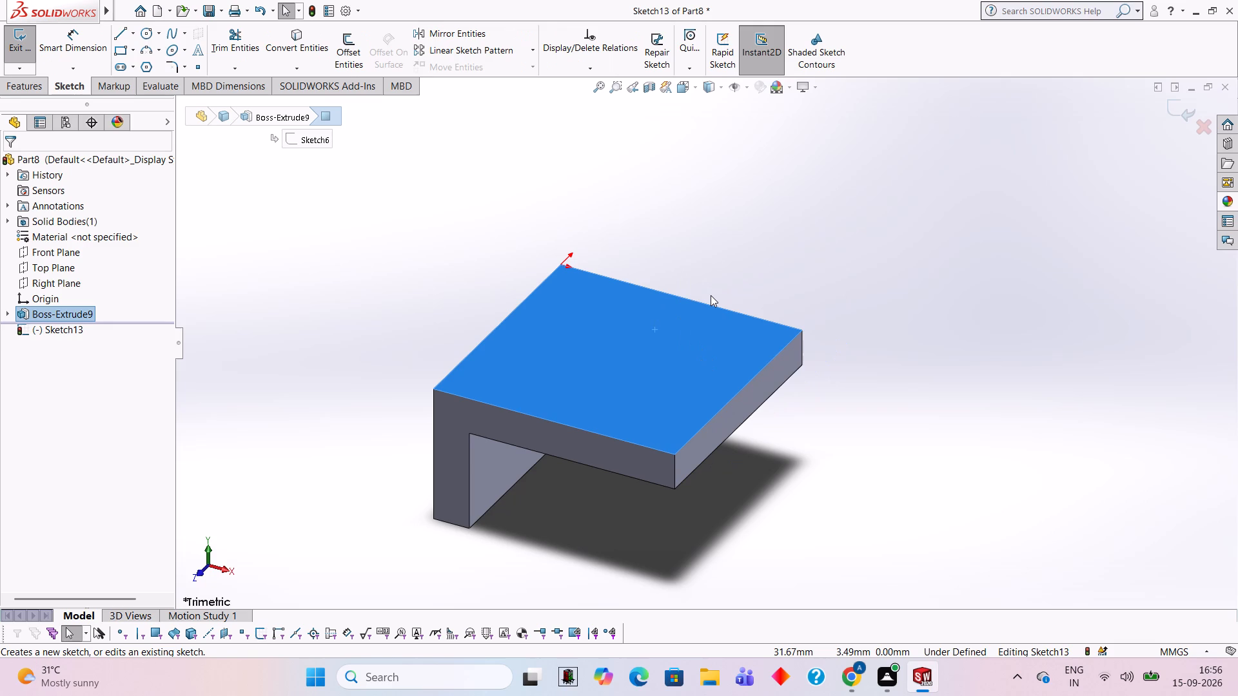
{"action": "key", "text": "ctrl+8"}
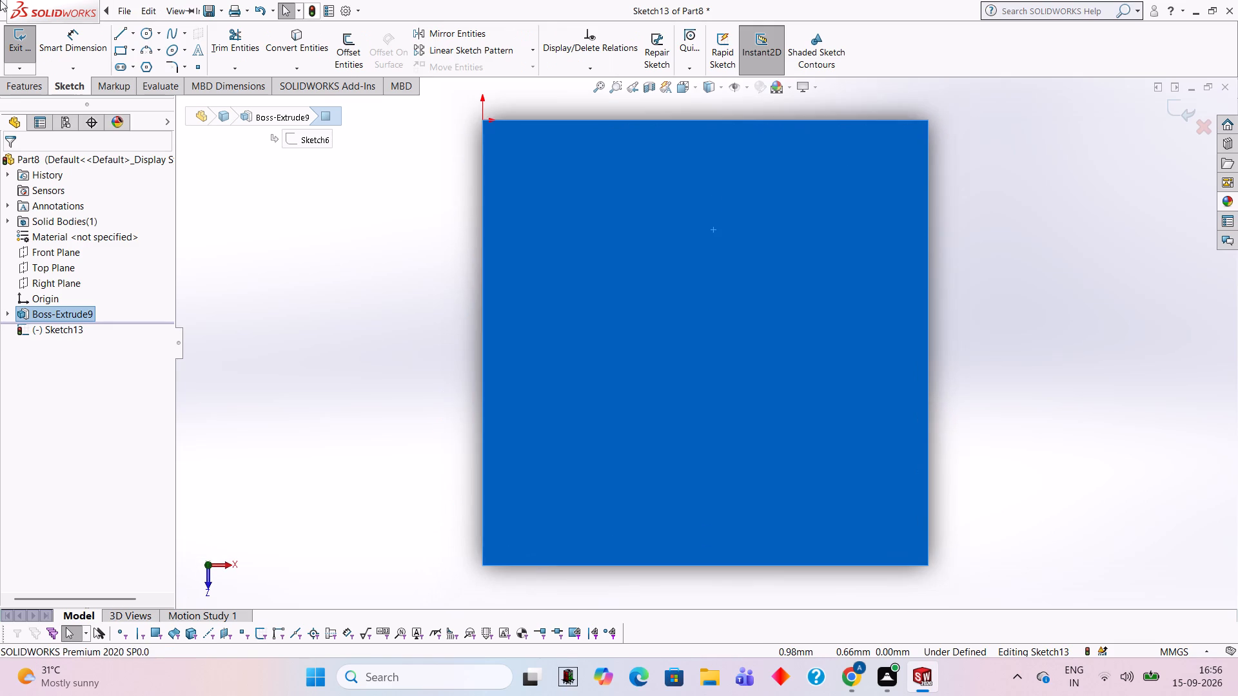
{"action": "left_click", "coordinate": [346, 183]}
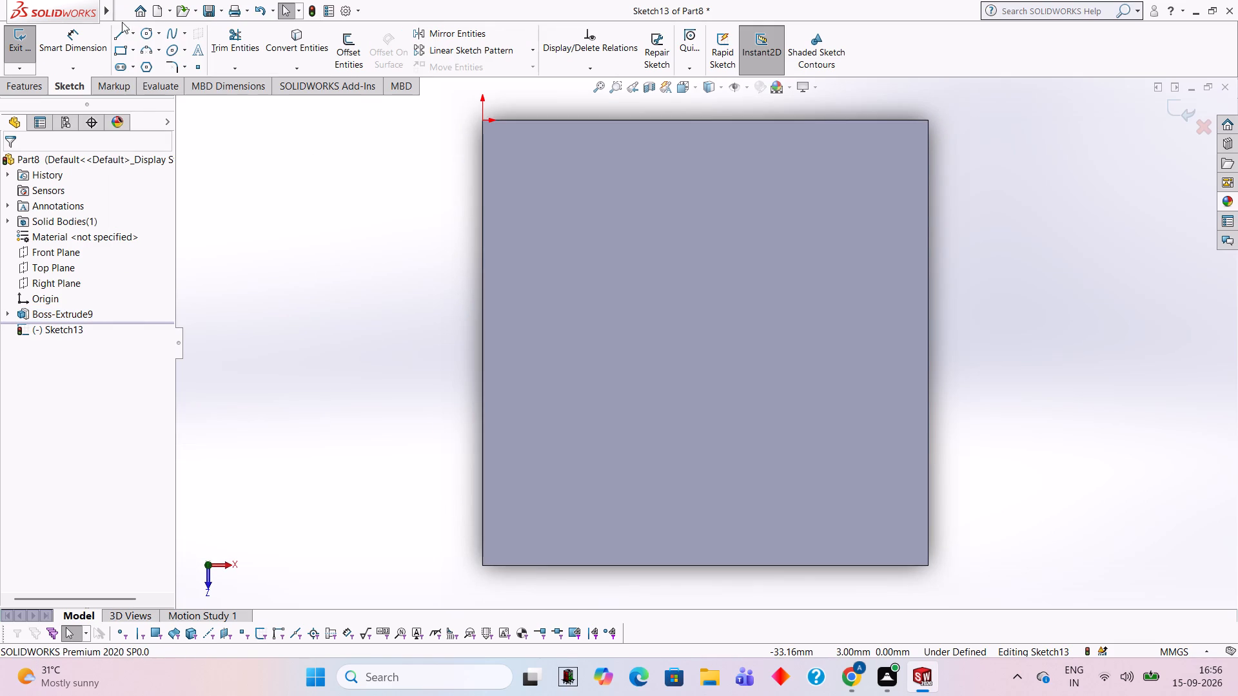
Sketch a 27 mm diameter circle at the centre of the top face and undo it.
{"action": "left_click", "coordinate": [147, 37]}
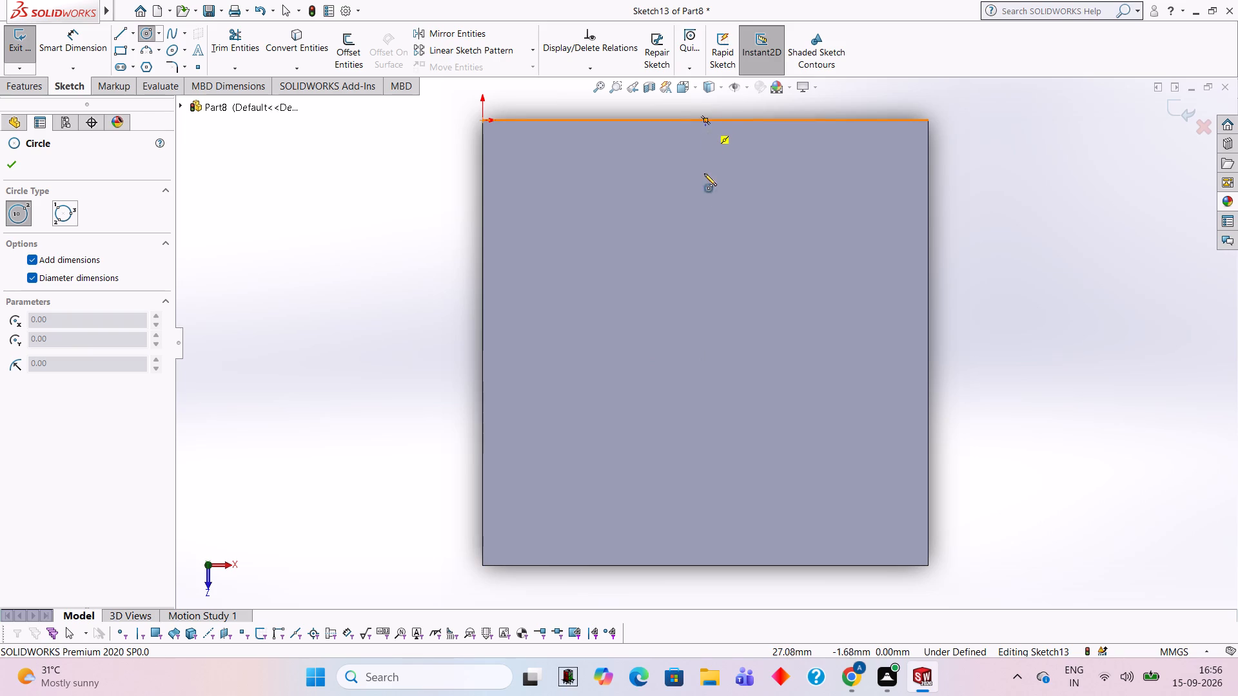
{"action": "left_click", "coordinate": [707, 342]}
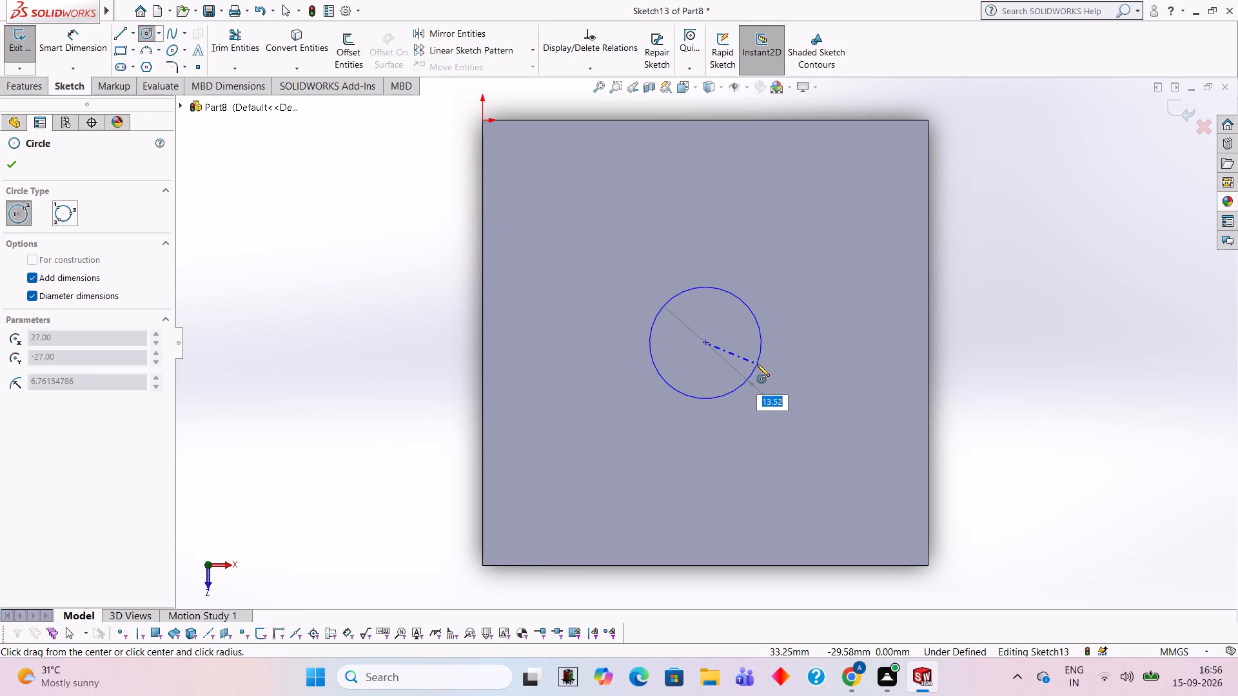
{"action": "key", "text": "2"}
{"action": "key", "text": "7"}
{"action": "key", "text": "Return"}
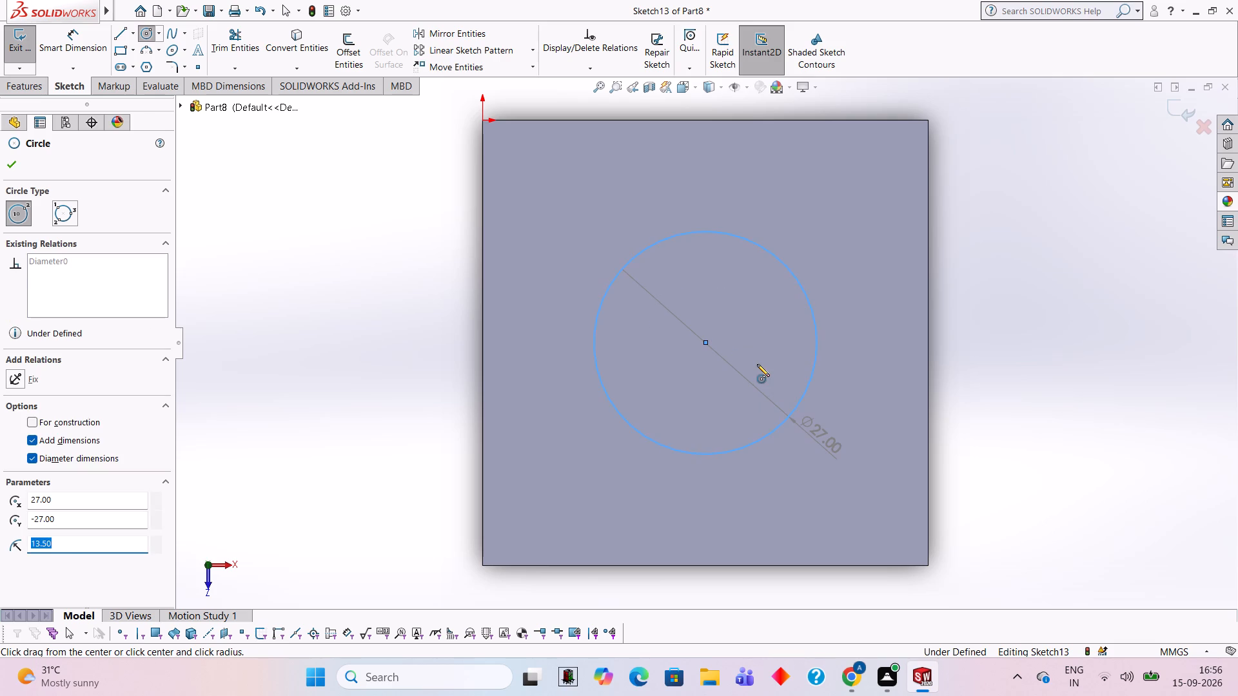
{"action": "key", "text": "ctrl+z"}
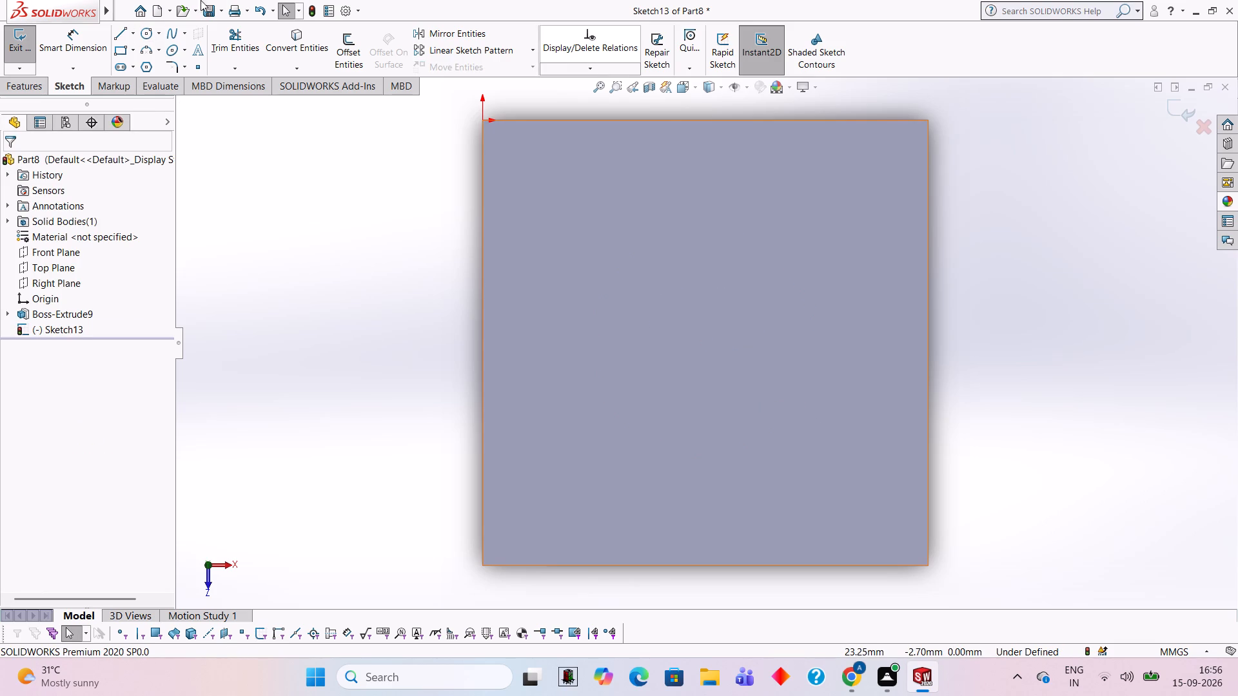
Sketch a 25 mm diameter circle at the centre of the L-body's top face.
{"action": "left_click", "coordinate": [149, 31]}
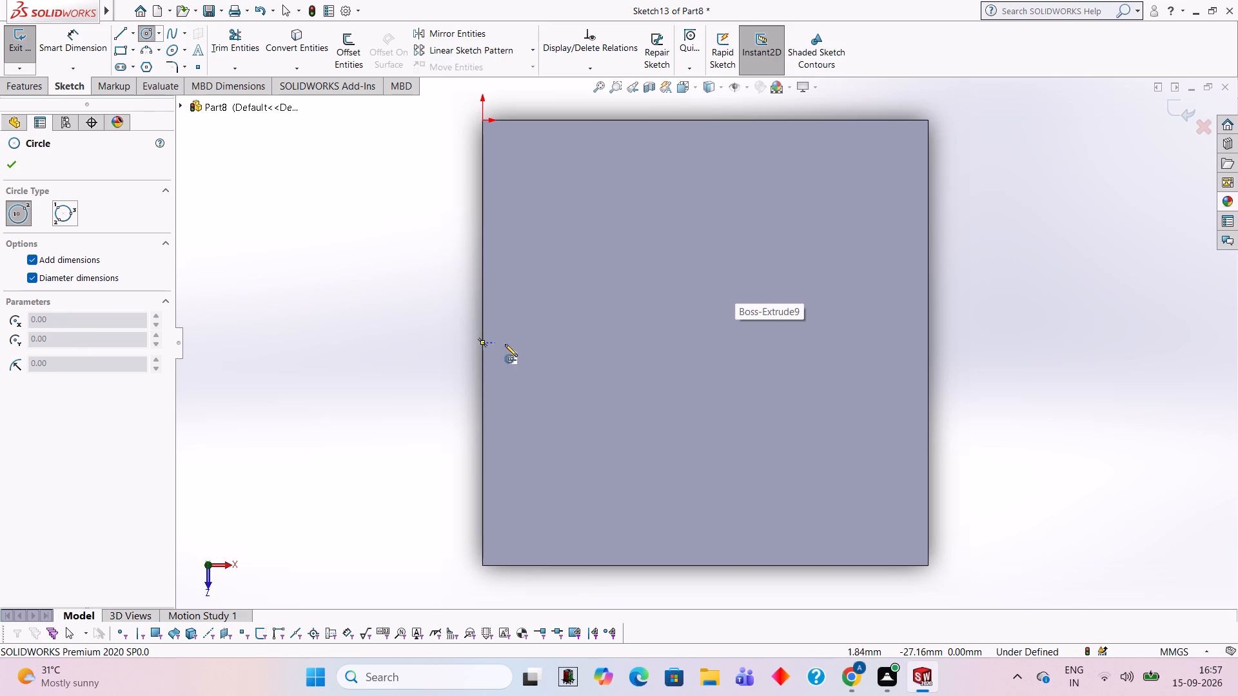
{"action": "left_click", "coordinate": [703, 345]}
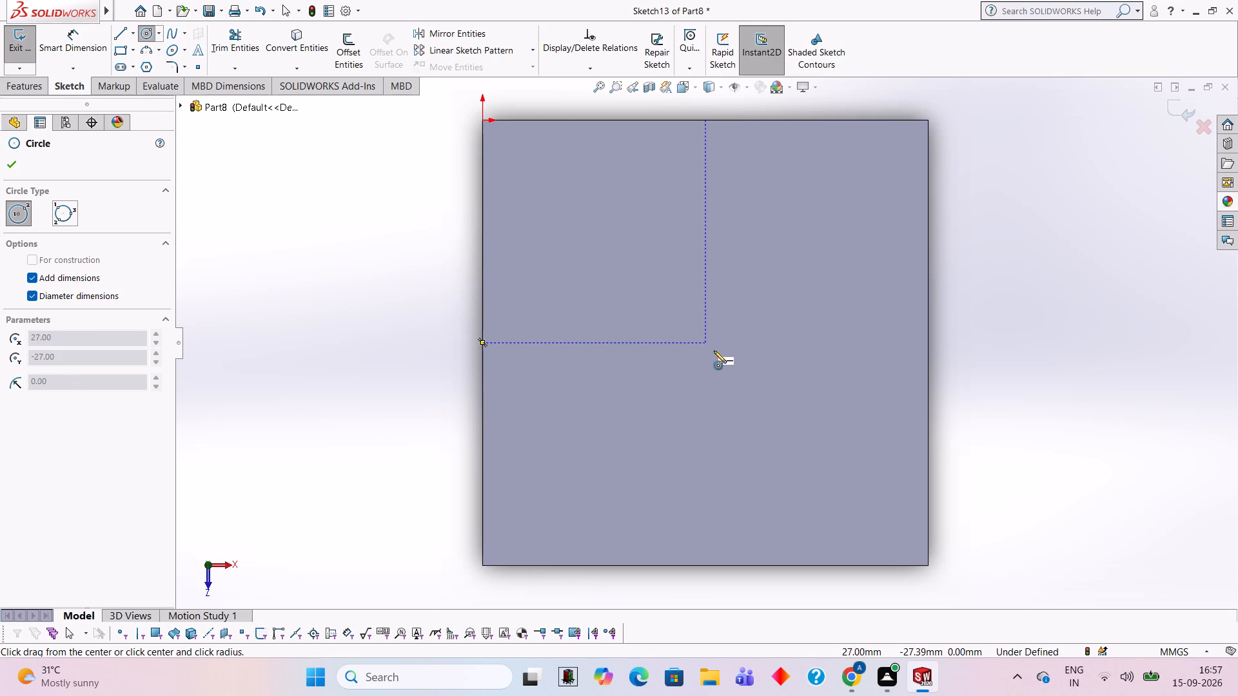
{"action": "type", "text": "25"}
{"action": "key", "text": "Return"}
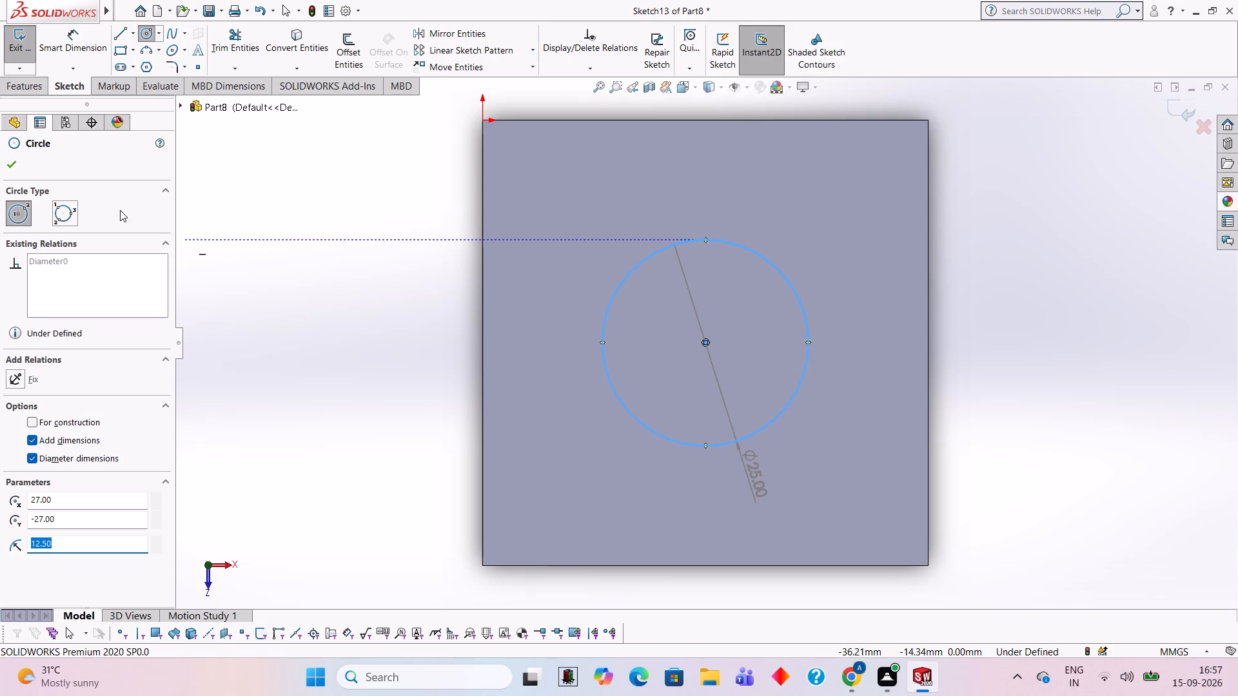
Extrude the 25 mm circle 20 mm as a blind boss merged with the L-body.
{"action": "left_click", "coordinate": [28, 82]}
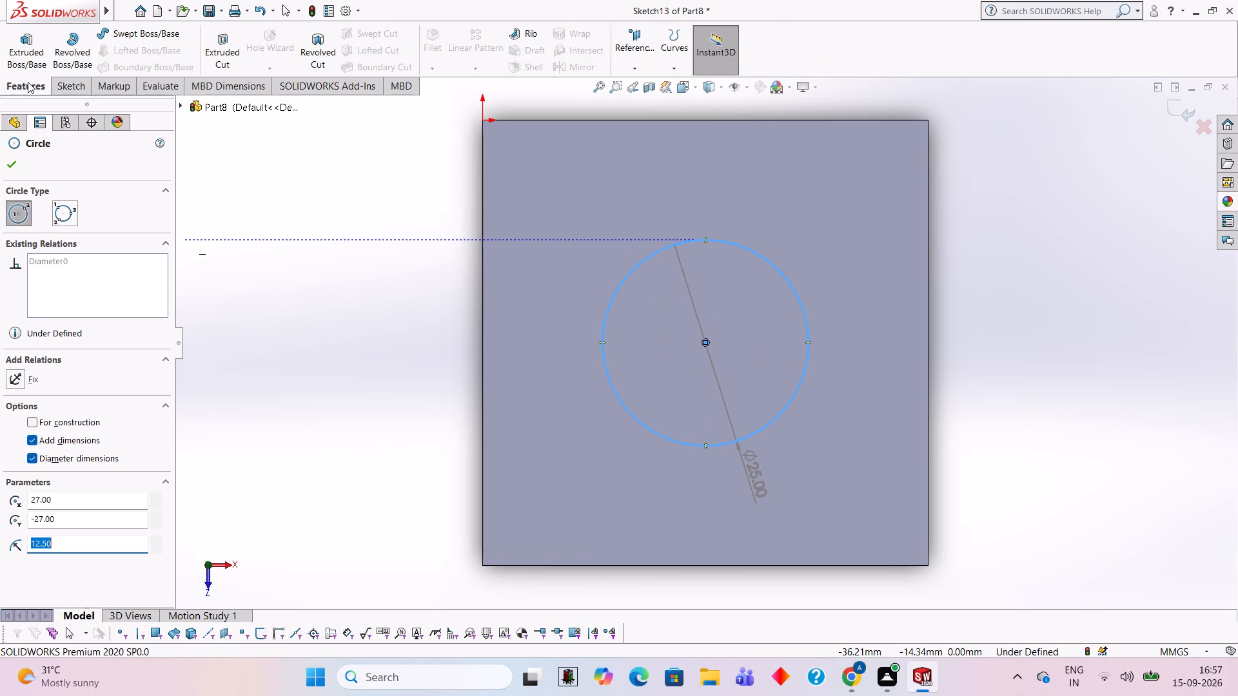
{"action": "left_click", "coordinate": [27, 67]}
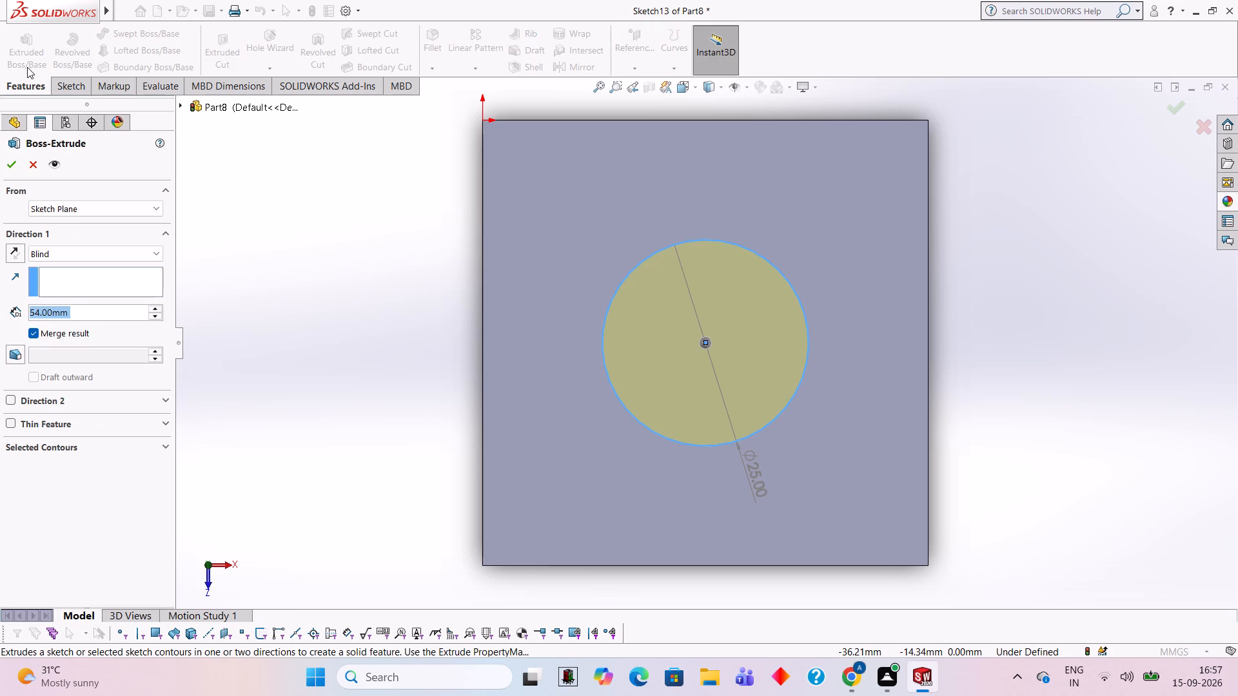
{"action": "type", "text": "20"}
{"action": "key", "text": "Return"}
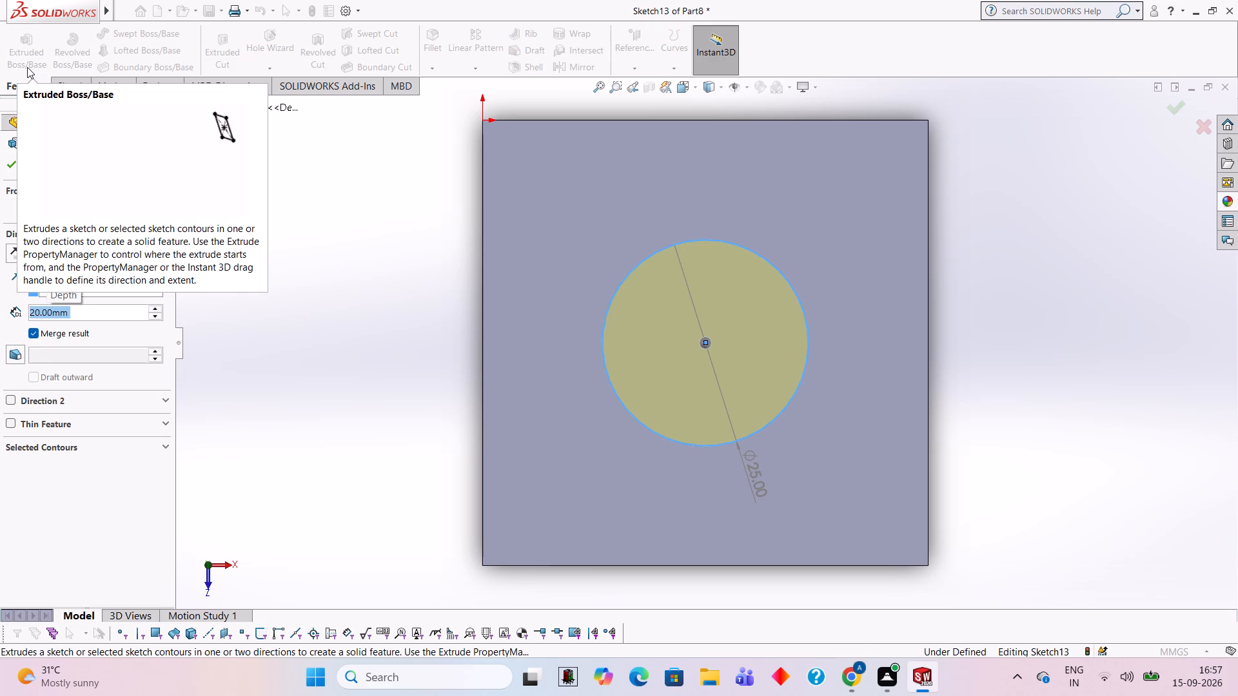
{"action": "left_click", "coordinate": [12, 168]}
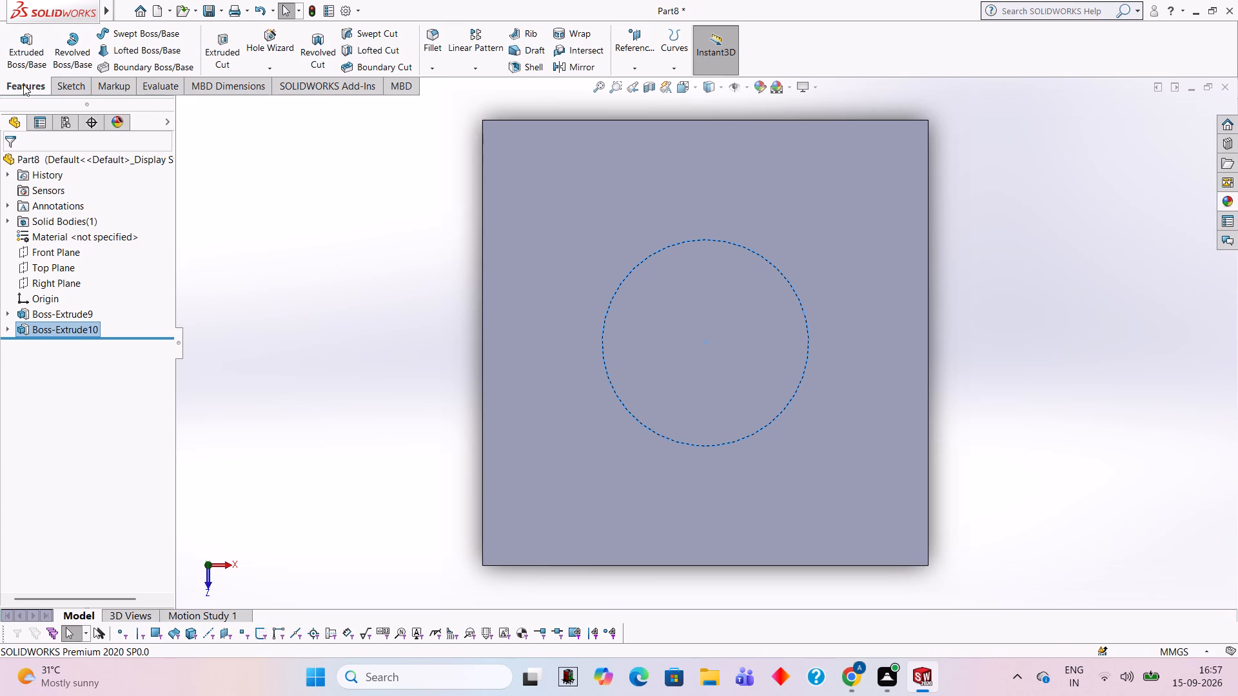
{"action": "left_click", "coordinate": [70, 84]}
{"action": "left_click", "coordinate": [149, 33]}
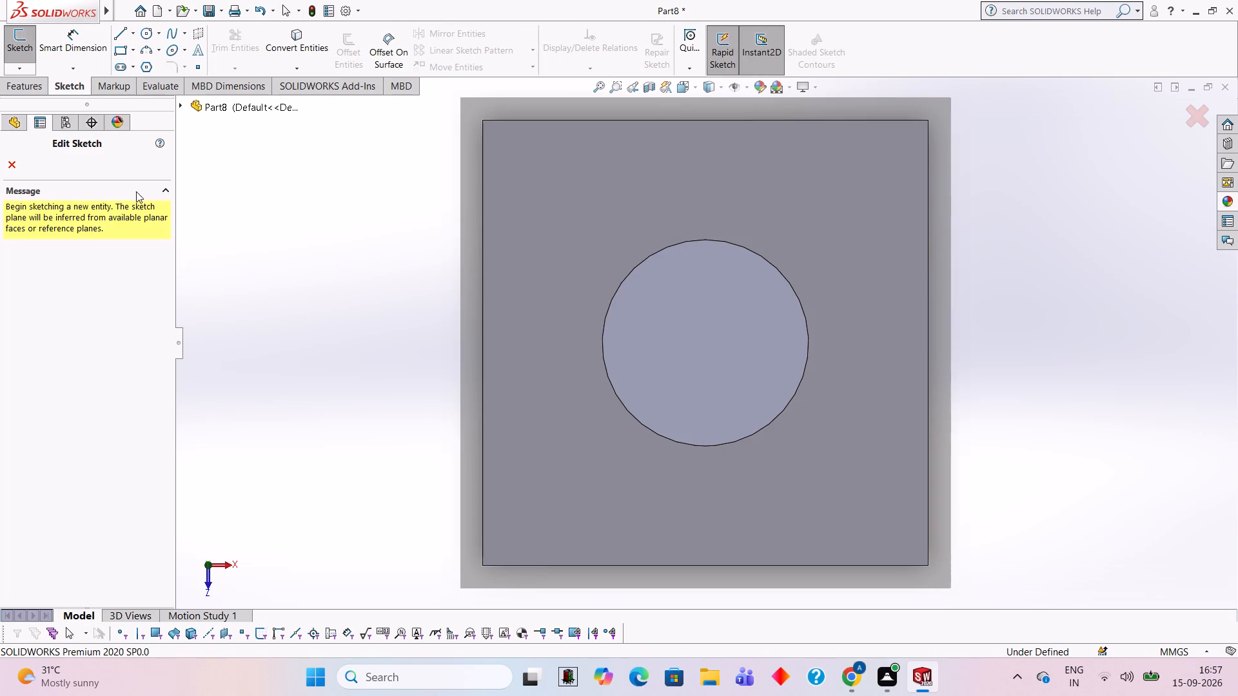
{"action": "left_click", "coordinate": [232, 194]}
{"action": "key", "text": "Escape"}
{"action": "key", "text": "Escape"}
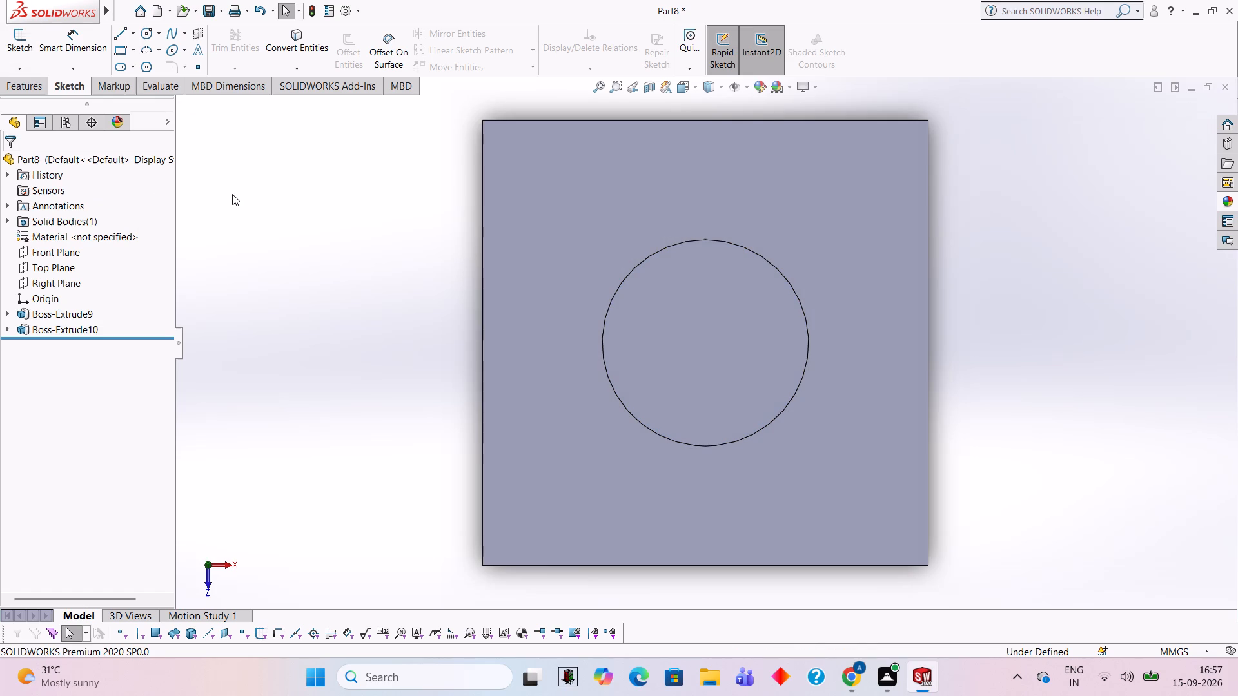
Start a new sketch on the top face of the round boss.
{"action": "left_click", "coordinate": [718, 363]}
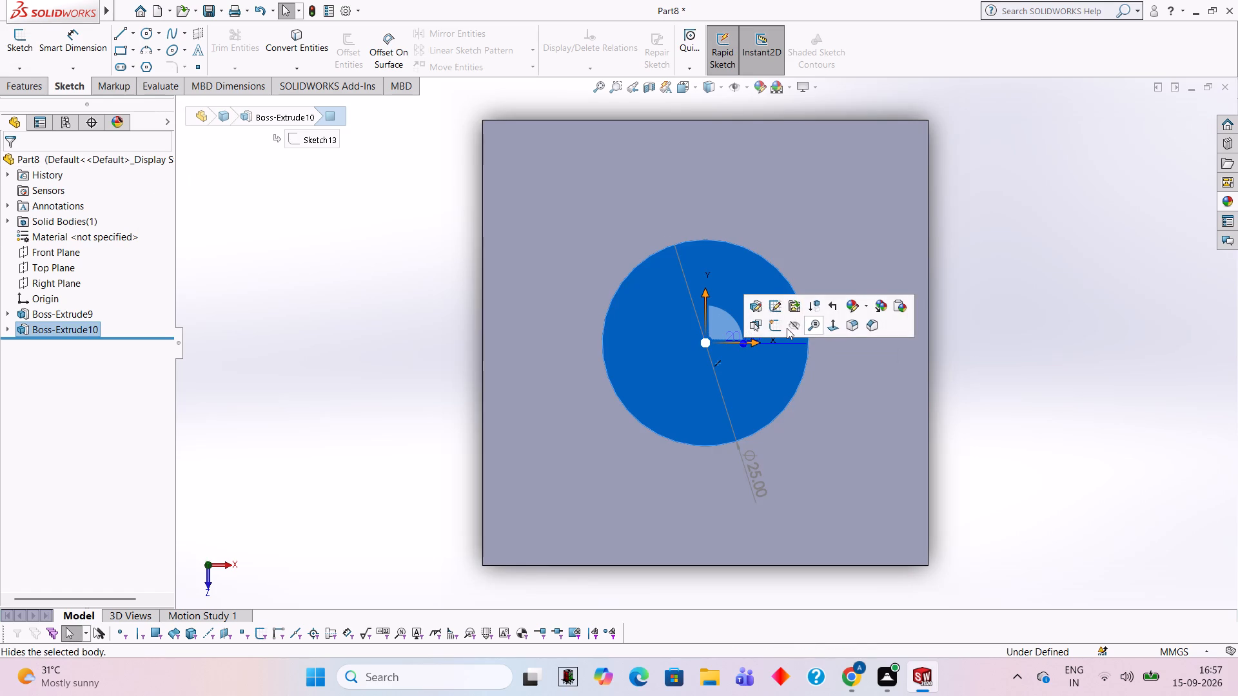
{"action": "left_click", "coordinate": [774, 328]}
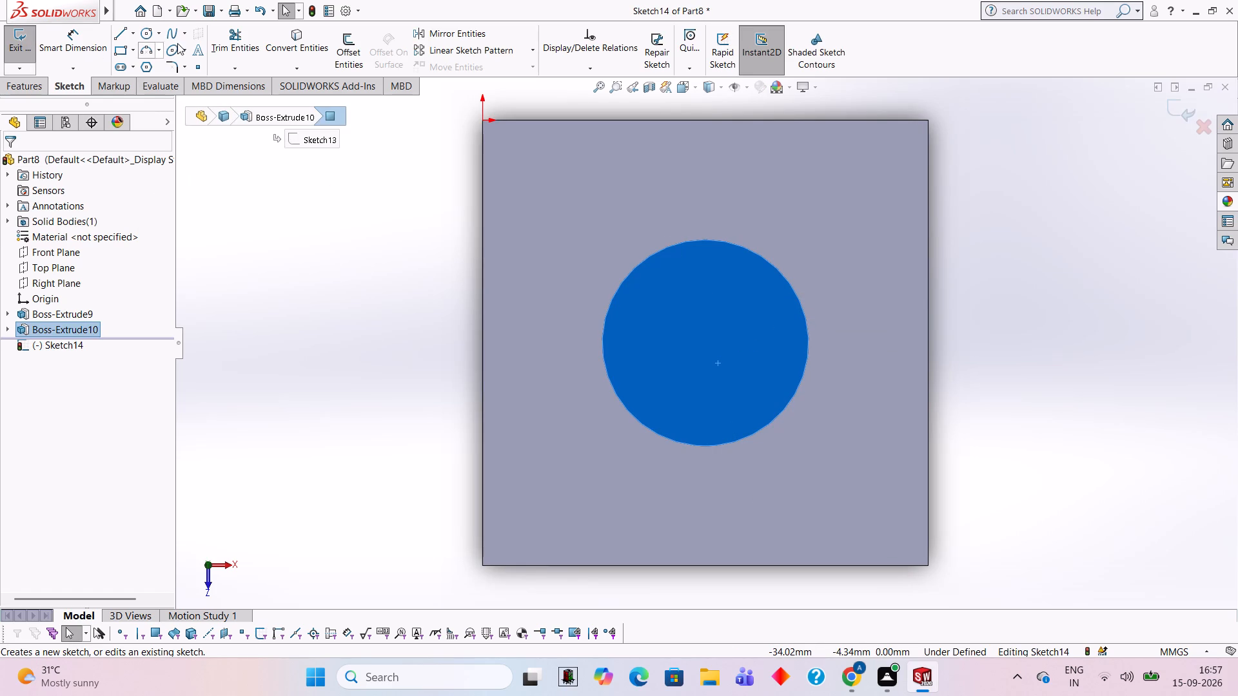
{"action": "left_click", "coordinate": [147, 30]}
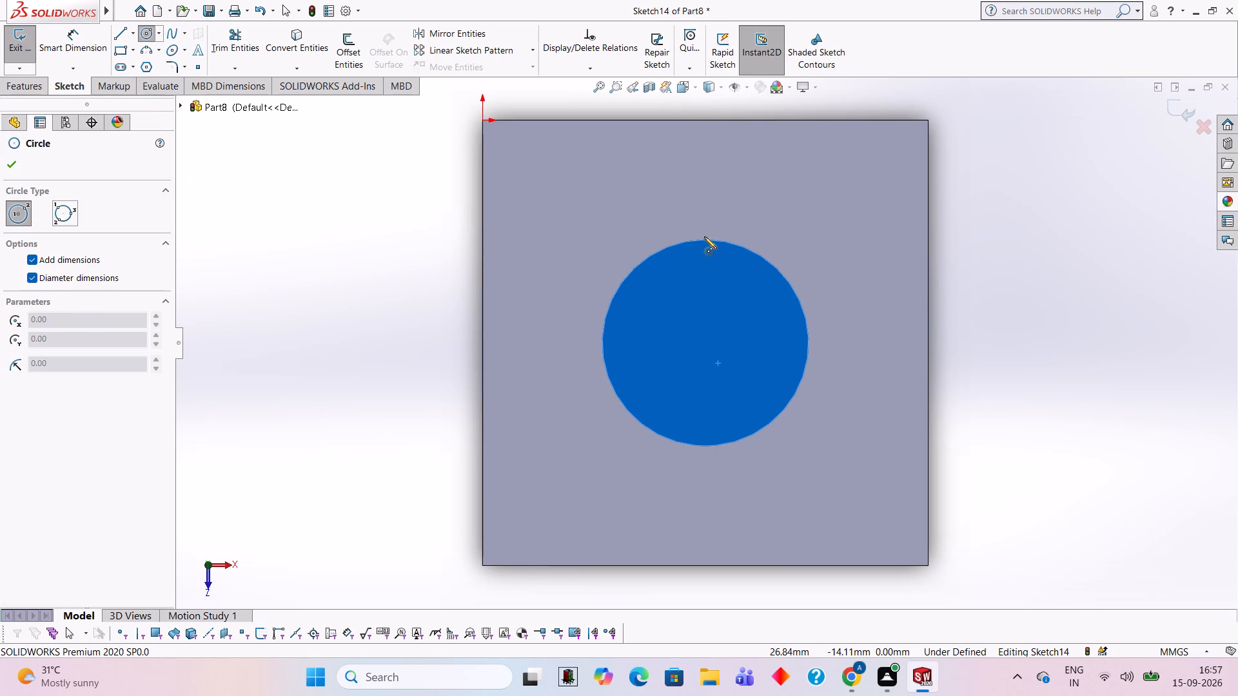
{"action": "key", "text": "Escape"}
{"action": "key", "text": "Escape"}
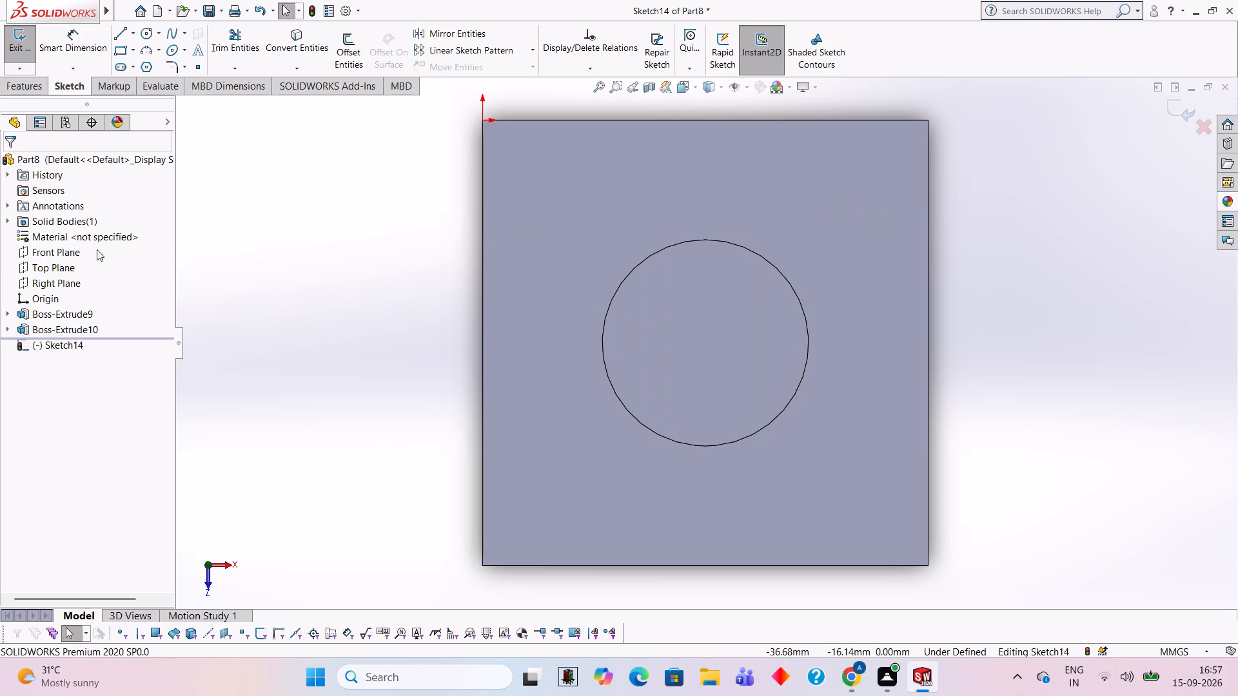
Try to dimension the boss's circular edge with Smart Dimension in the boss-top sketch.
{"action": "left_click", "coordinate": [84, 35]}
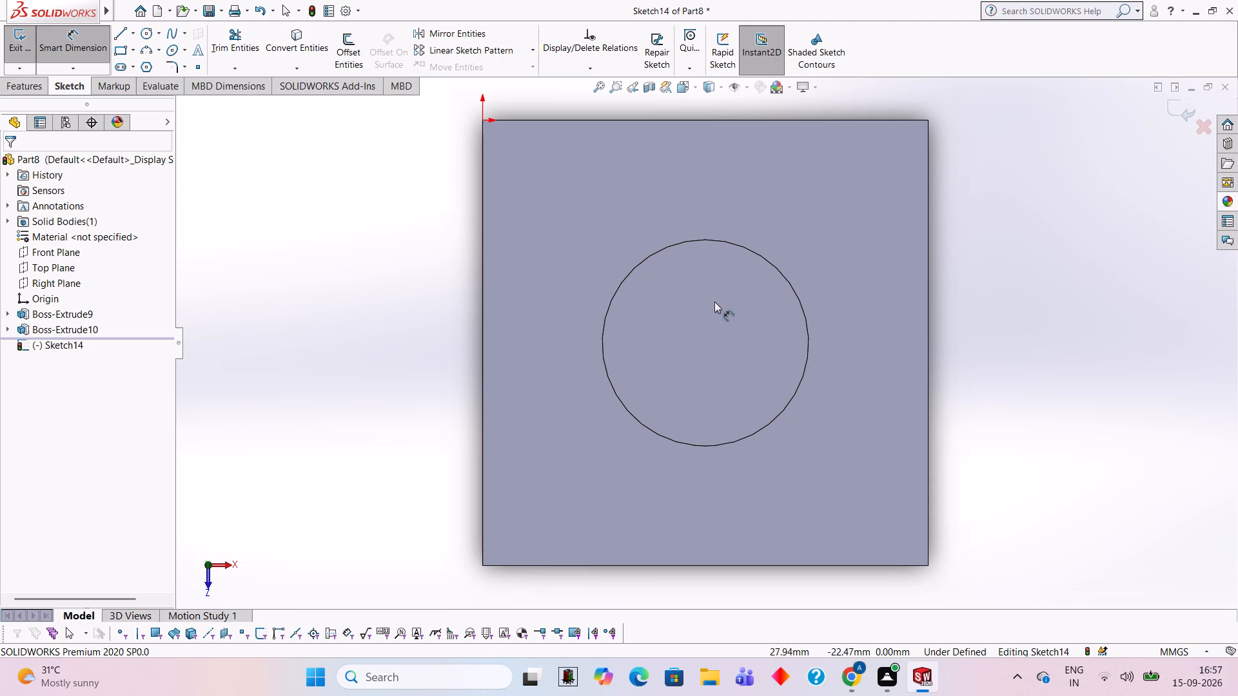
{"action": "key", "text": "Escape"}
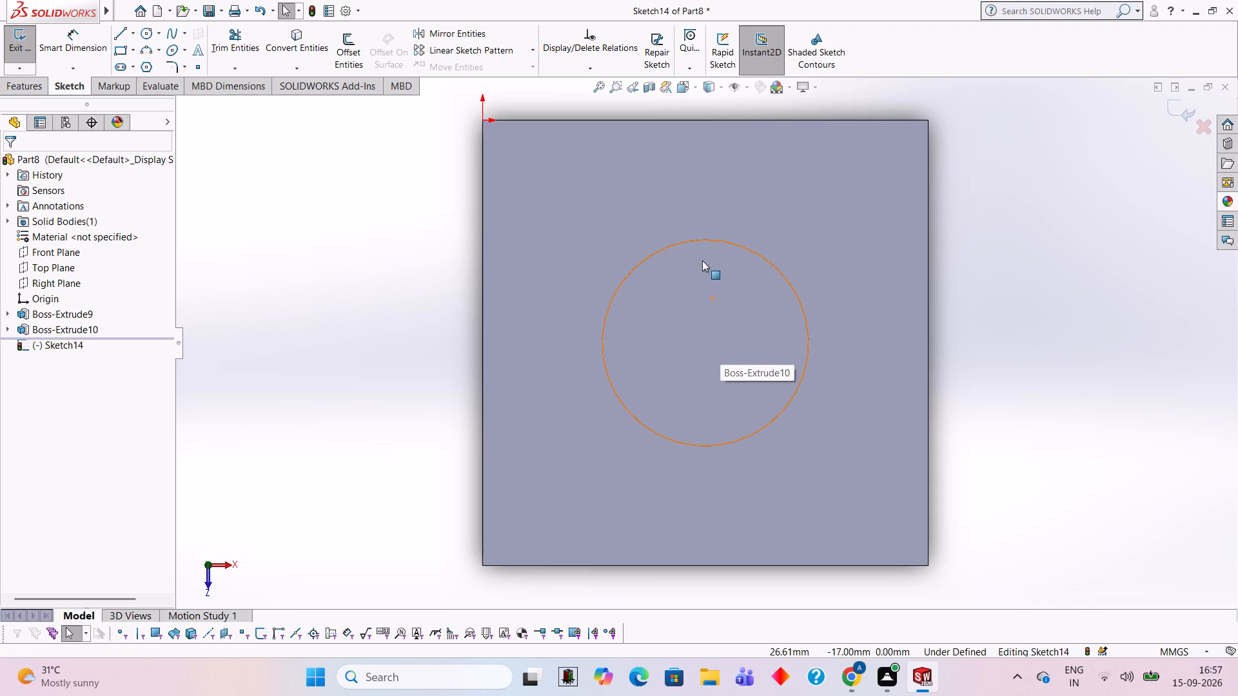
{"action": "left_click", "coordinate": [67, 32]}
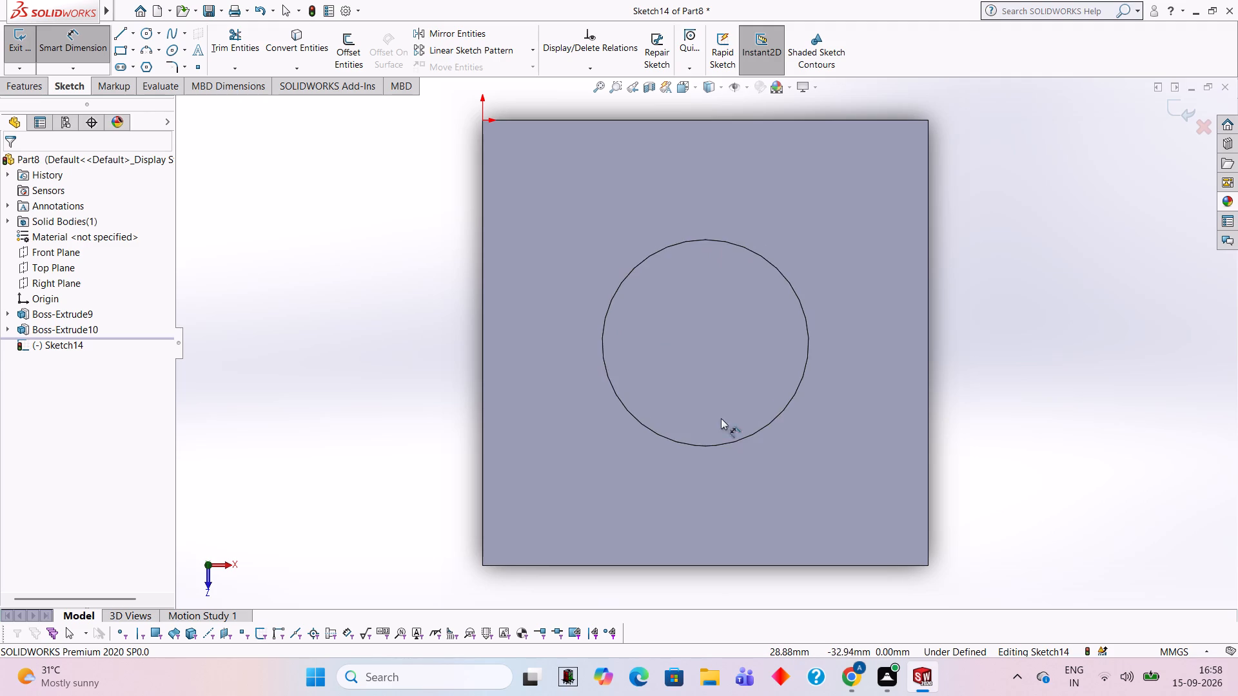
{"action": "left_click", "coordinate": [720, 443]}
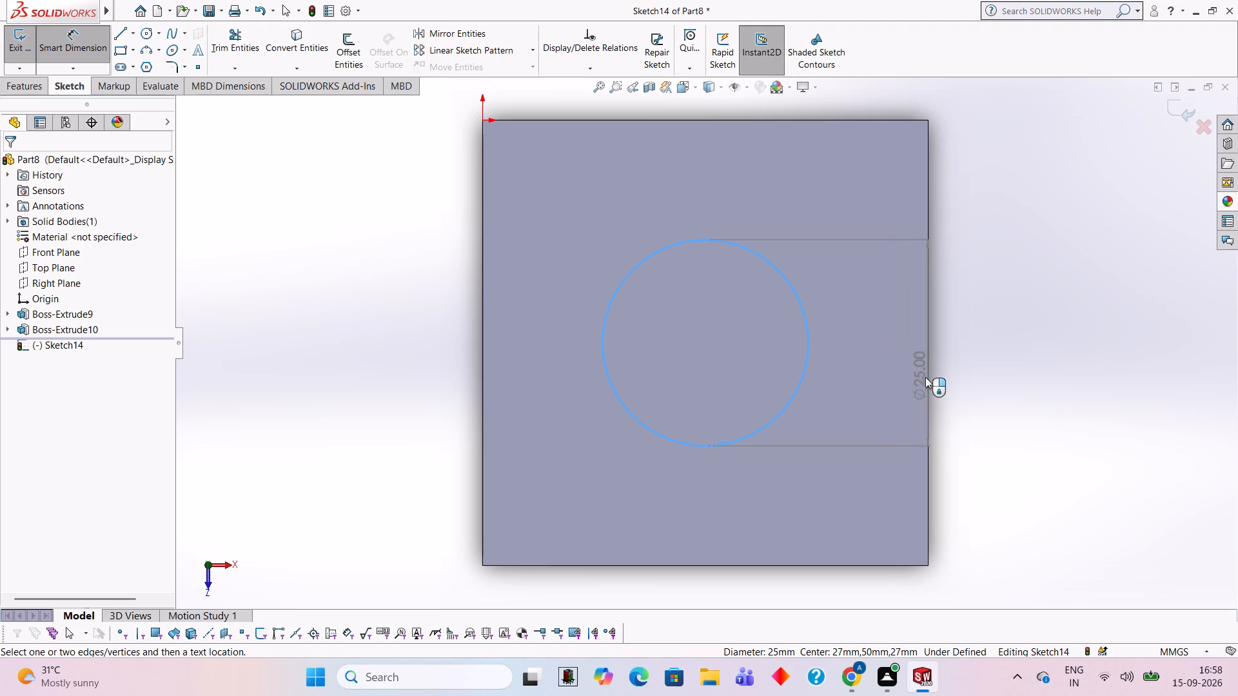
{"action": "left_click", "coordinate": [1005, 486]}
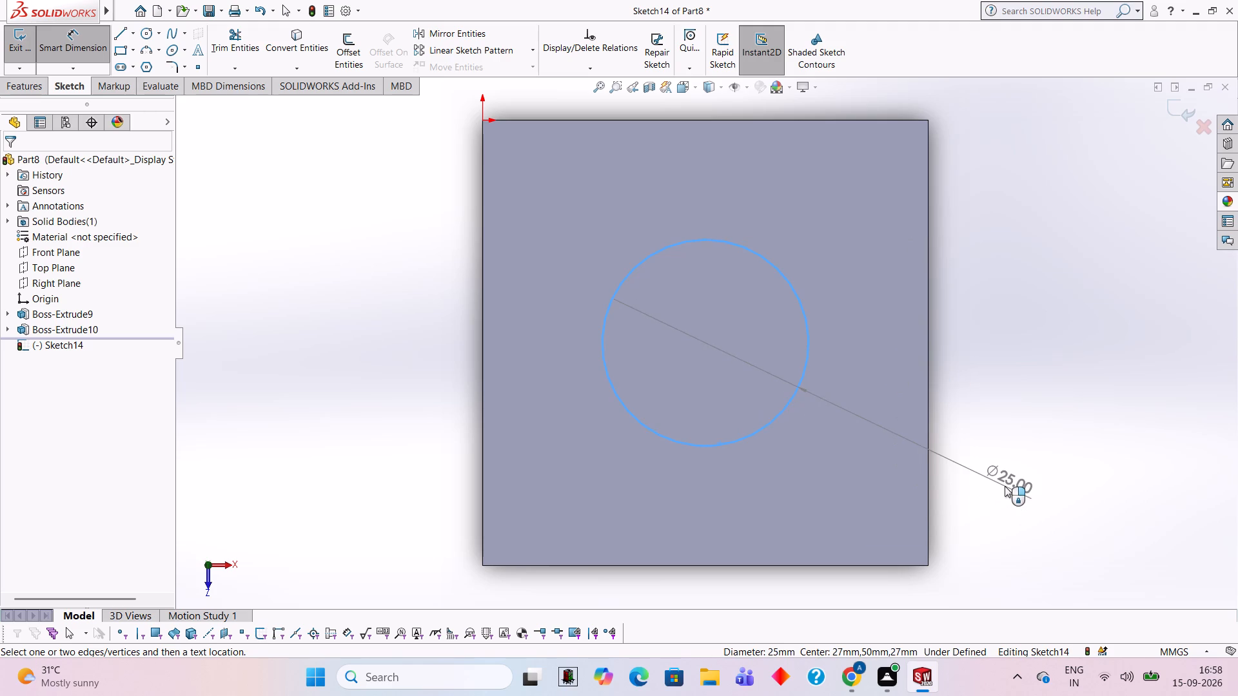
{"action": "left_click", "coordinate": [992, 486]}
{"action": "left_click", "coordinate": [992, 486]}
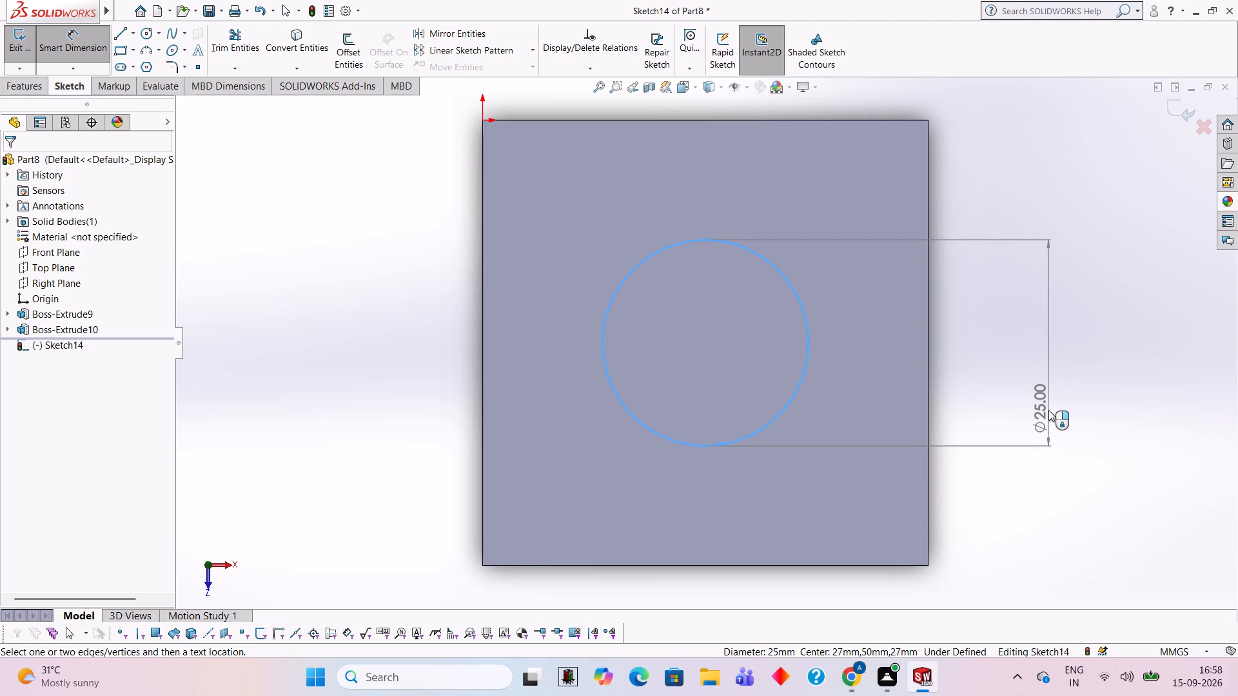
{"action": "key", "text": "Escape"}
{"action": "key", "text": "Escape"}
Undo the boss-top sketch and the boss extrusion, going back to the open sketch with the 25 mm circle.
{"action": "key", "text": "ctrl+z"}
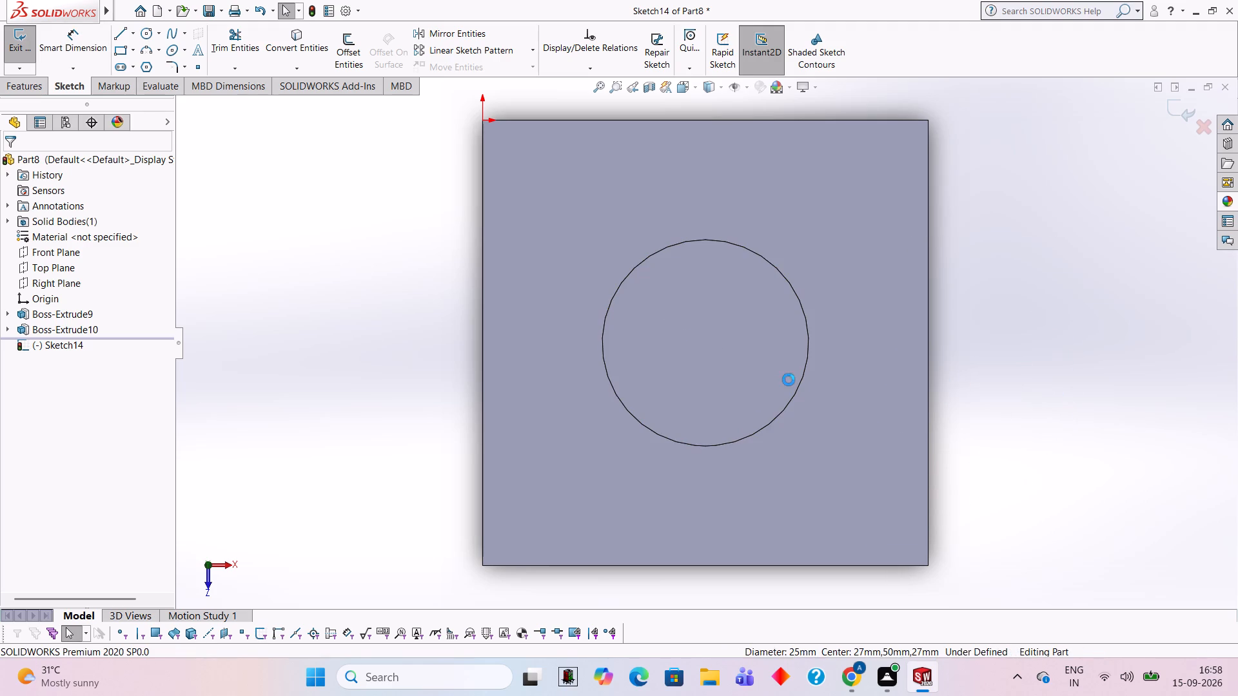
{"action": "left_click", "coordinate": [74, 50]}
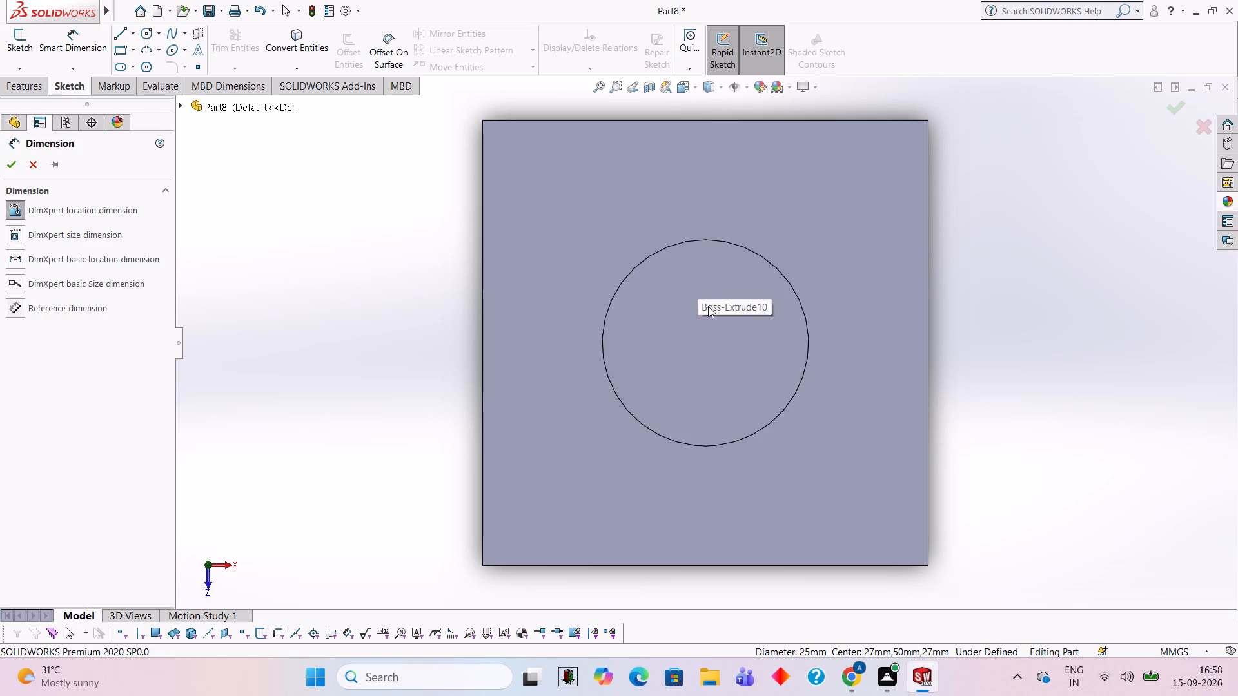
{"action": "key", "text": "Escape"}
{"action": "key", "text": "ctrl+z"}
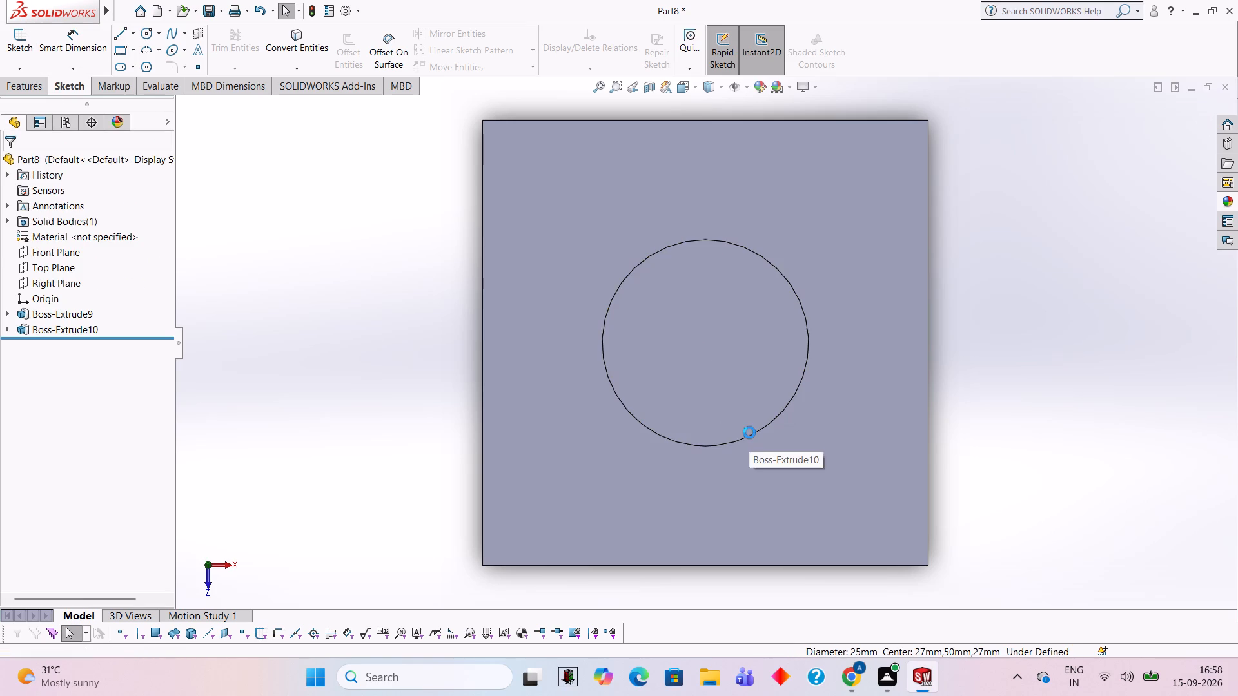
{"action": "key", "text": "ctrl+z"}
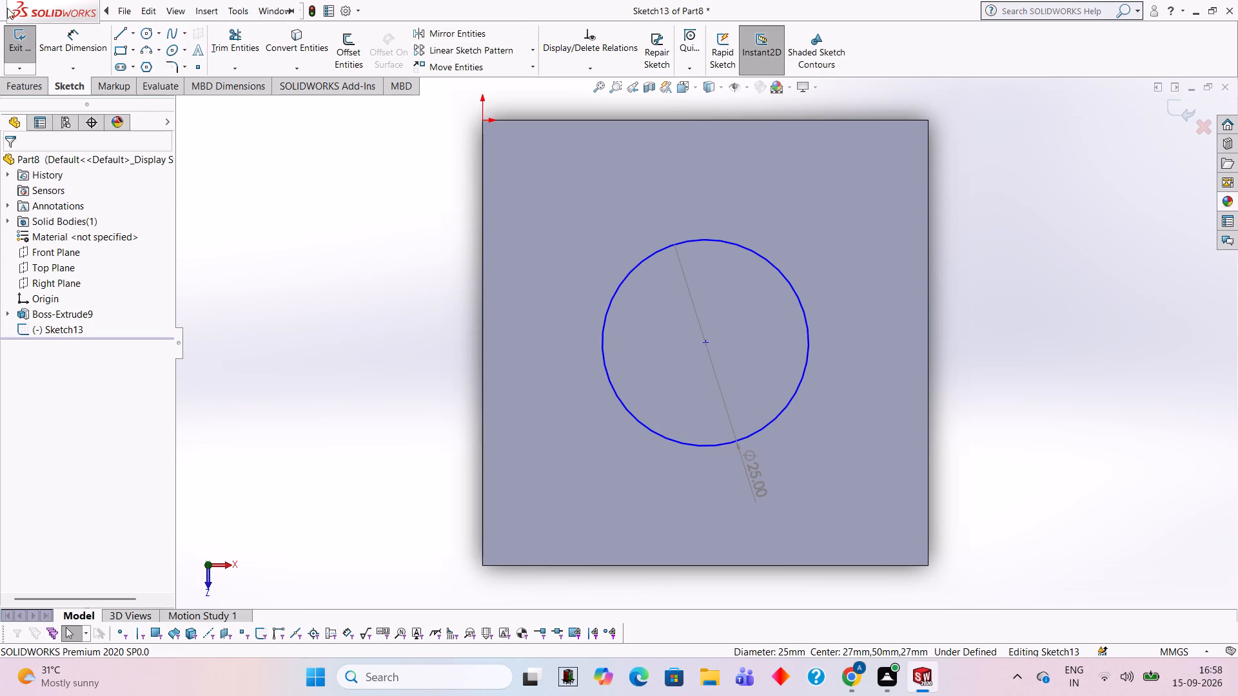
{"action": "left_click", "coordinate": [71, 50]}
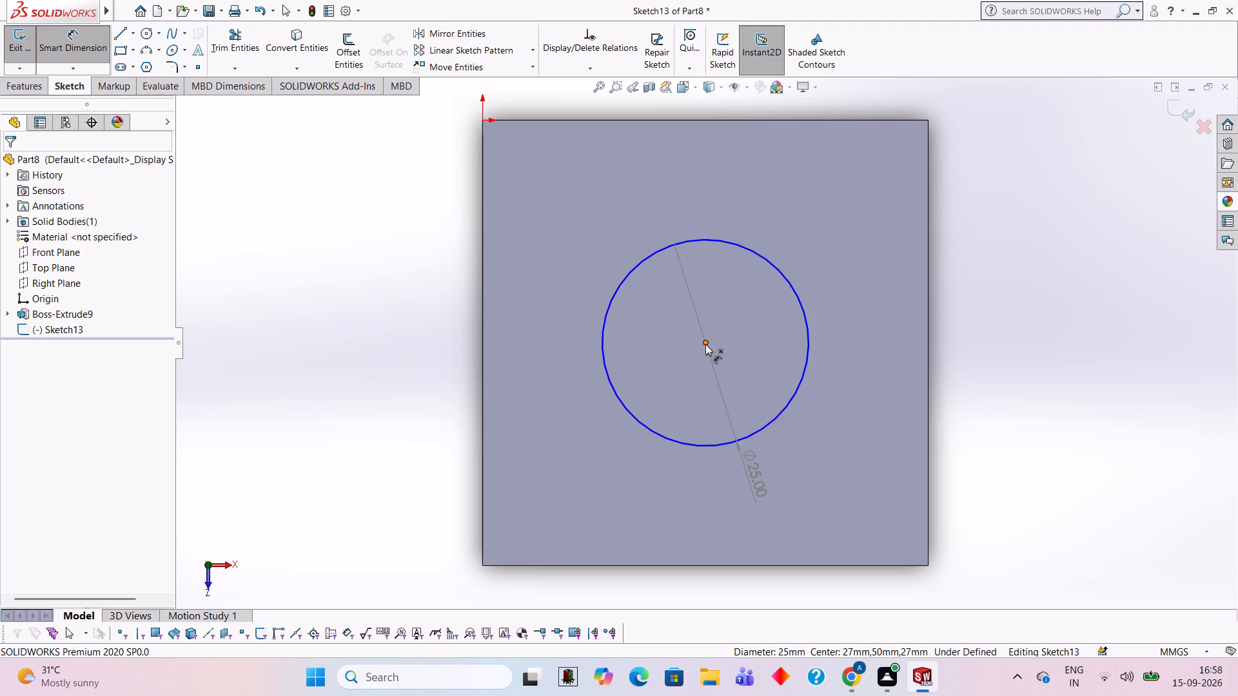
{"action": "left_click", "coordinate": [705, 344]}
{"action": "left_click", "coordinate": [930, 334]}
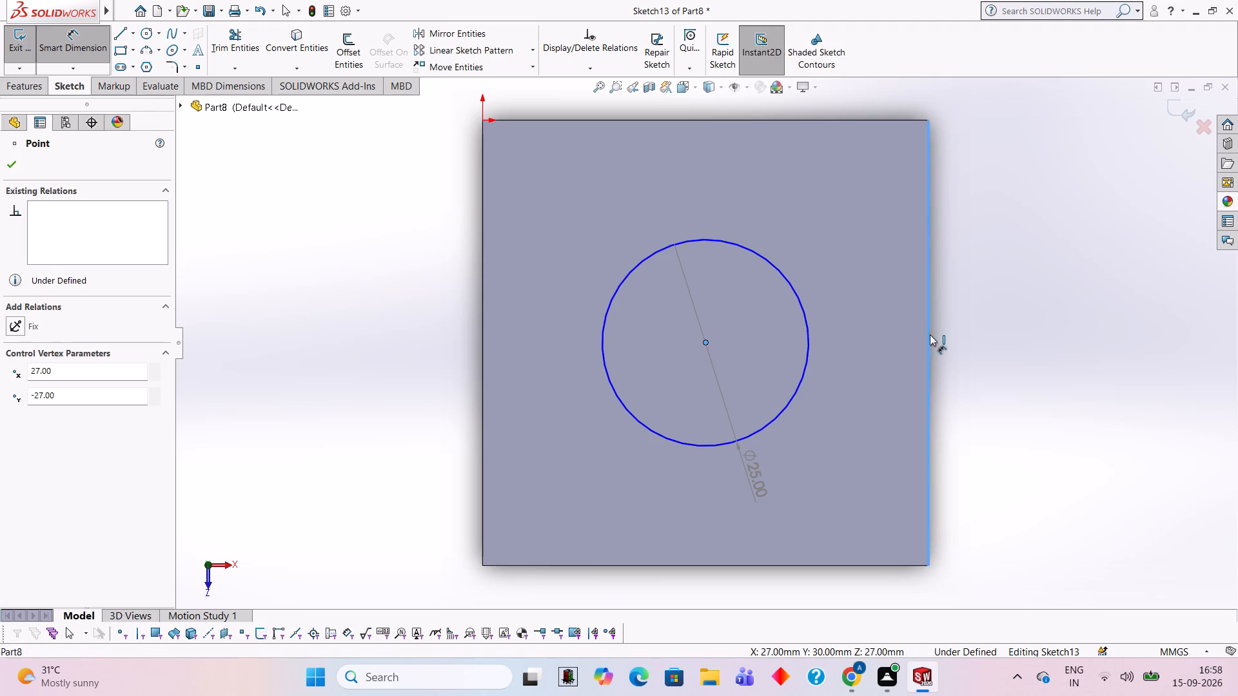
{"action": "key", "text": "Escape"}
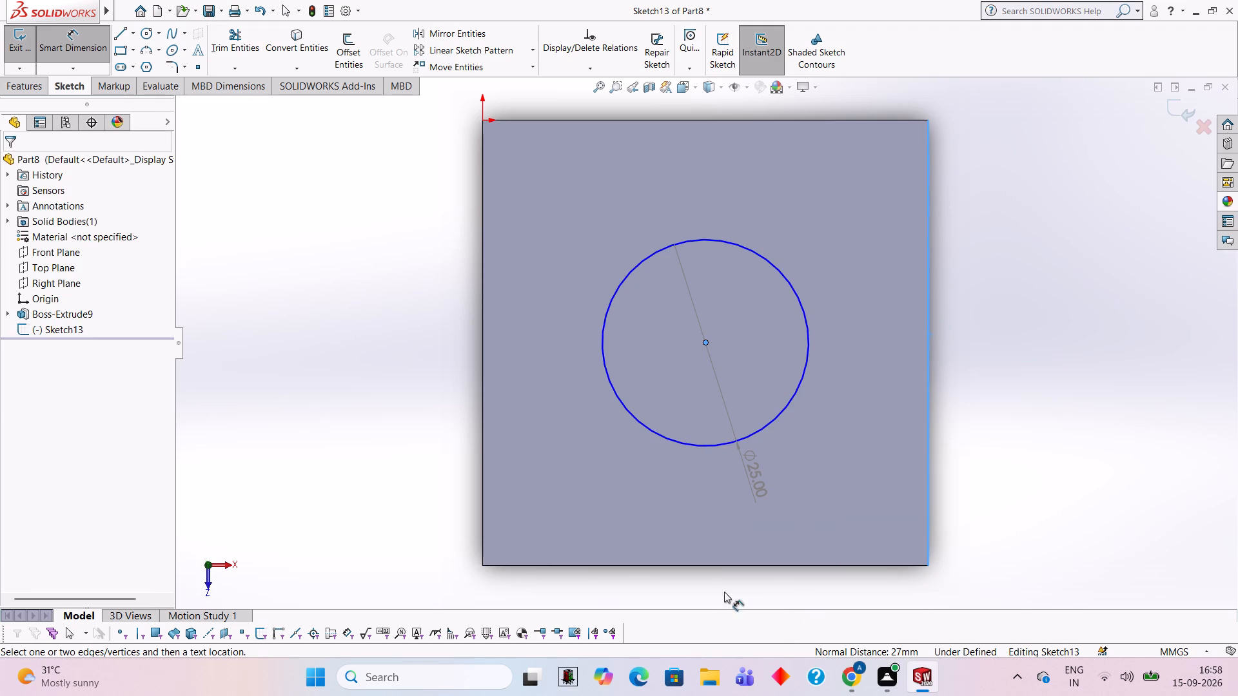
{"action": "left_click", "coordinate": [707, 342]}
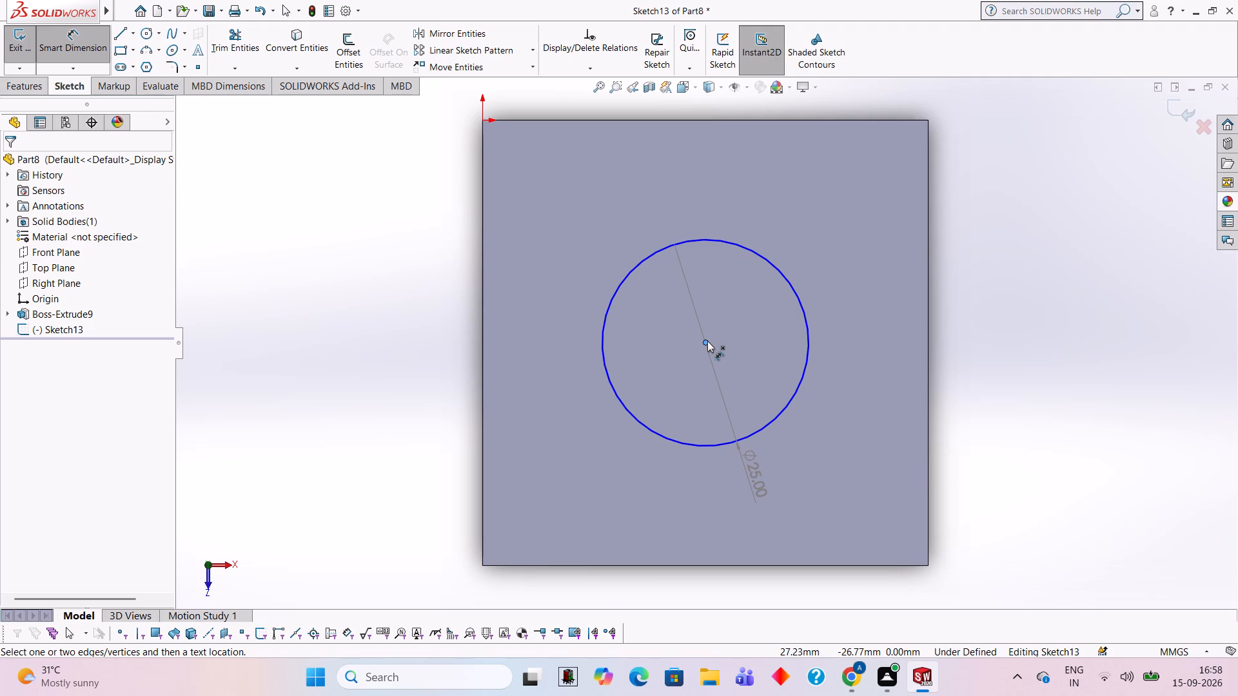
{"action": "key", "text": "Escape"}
Dimension the vertical distance from the 25 mm circle's centre to the plate's back edge at the origin.
{"action": "left_click", "coordinate": [55, 40]}
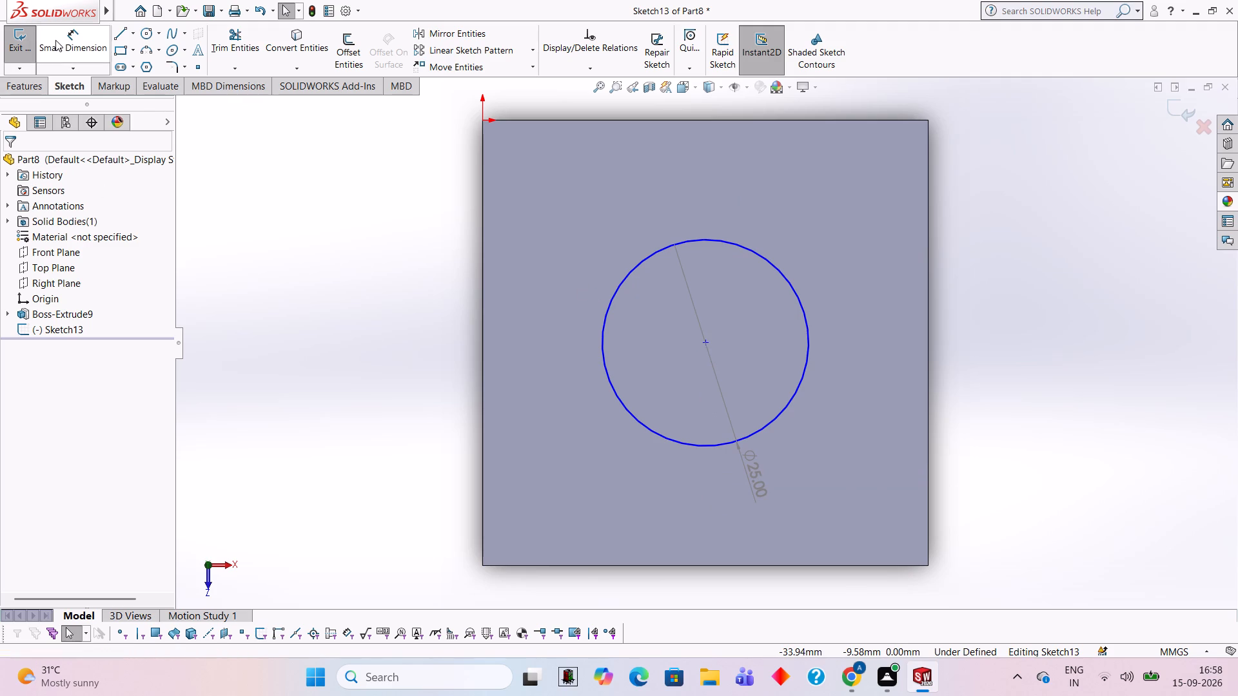
{"action": "left_click", "coordinate": [705, 340]}
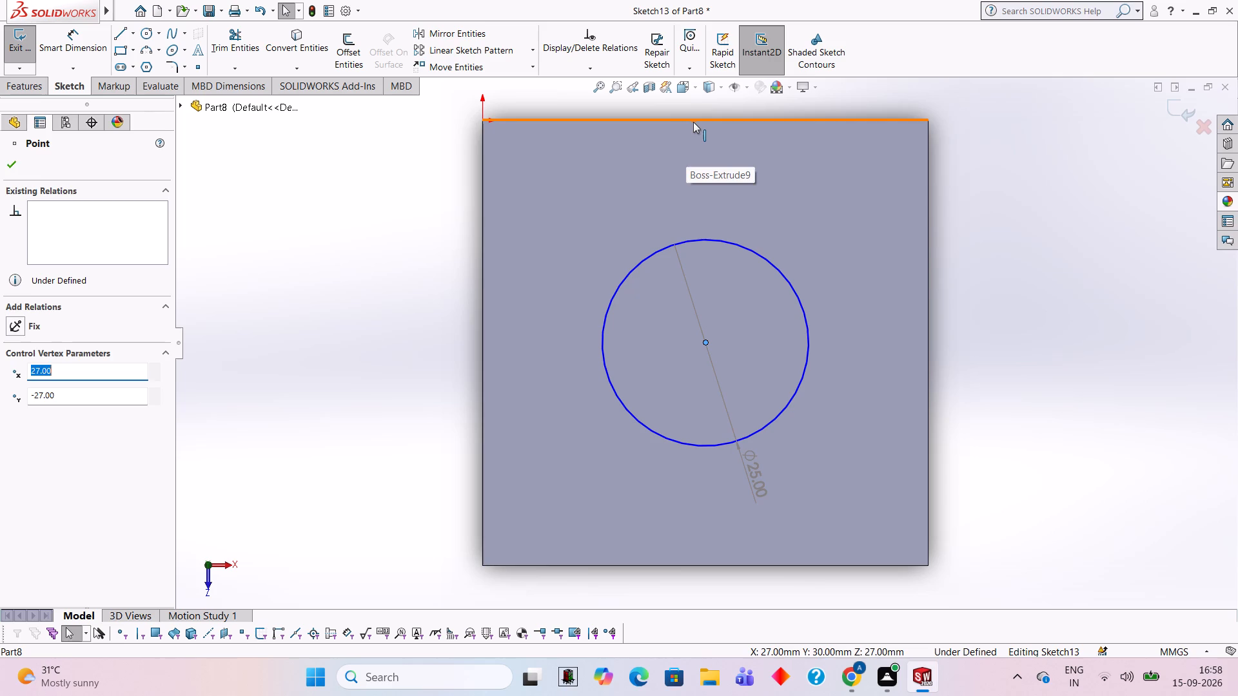
{"action": "left_click", "coordinate": [693, 122]}
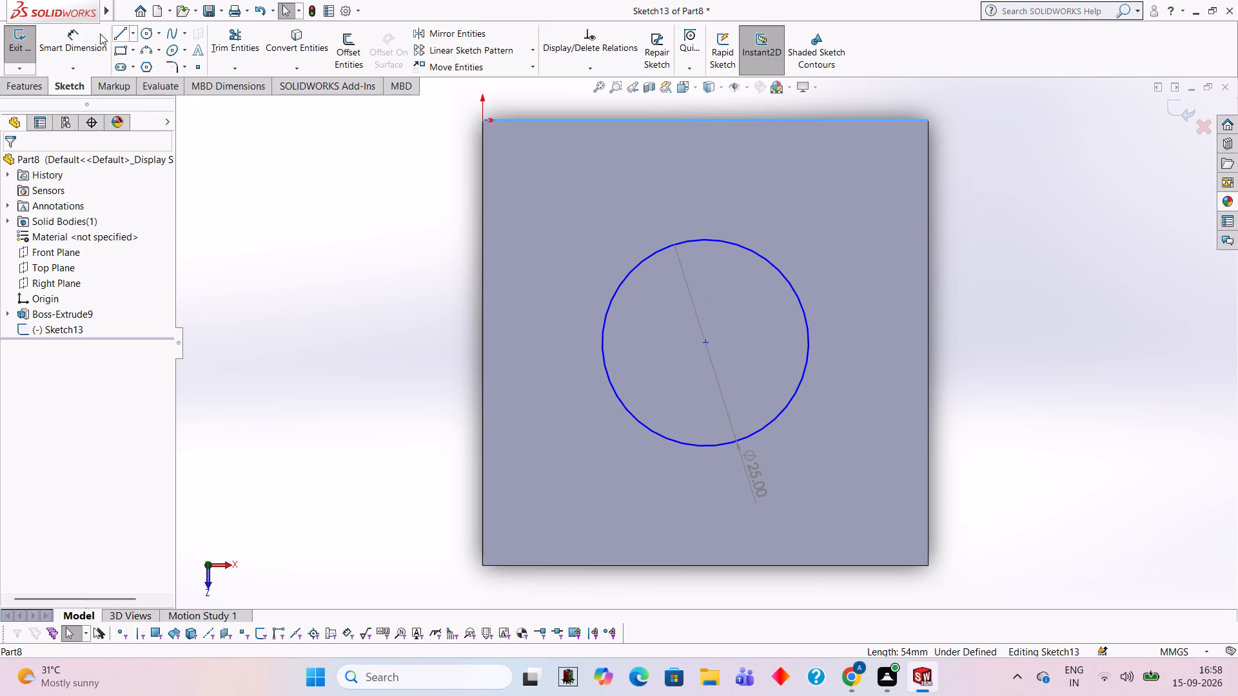
{"action": "left_click", "coordinate": [100, 34]}
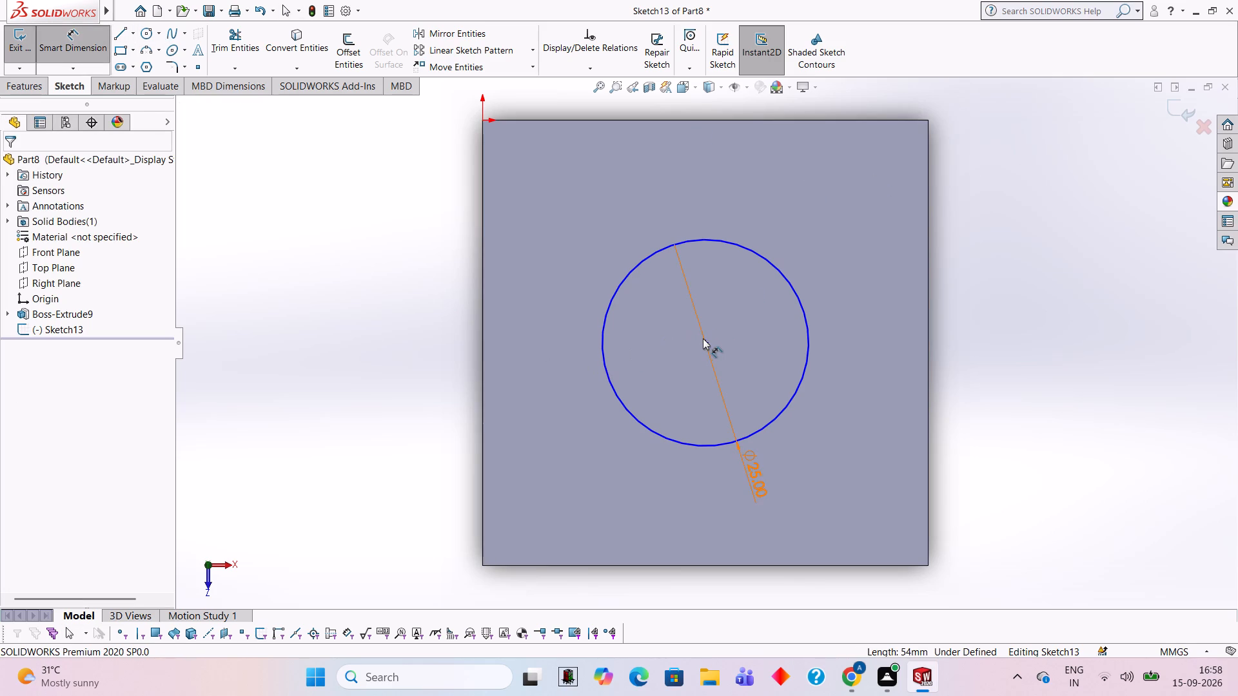
{"action": "left_click", "coordinate": [704, 342]}
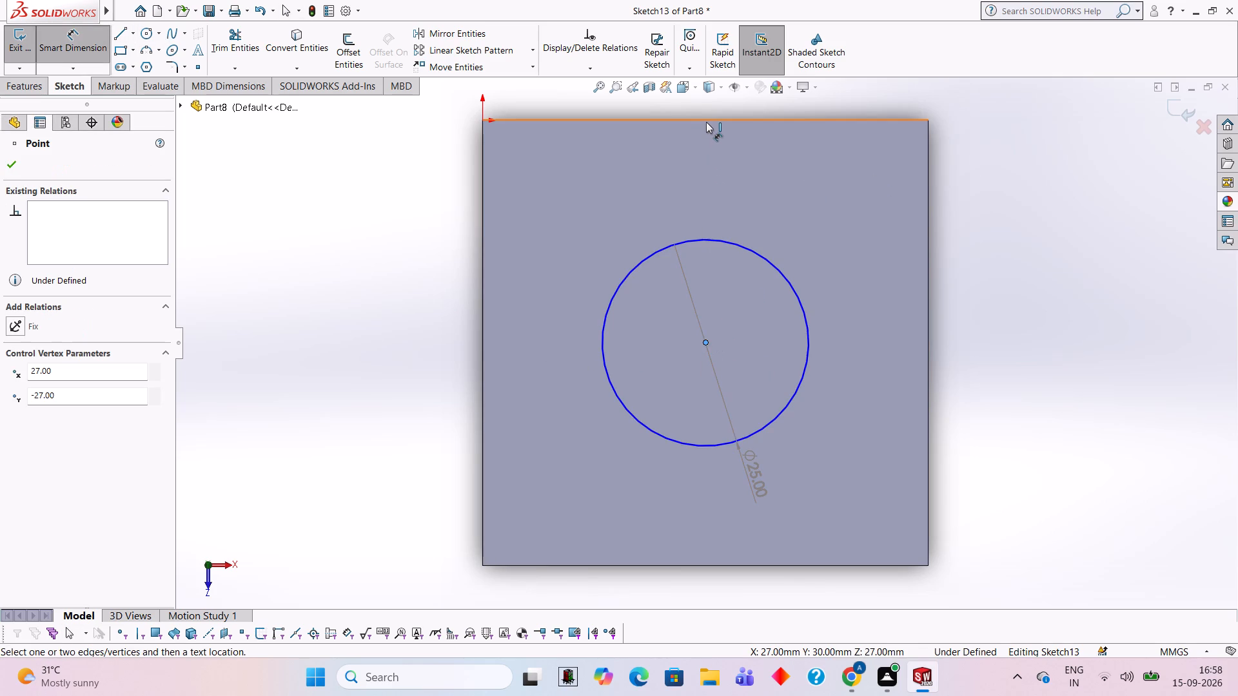
{"action": "left_click", "coordinate": [706, 122]}
{"action": "left_click", "coordinate": [1027, 195]}
{"action": "key", "text": "Escape"}
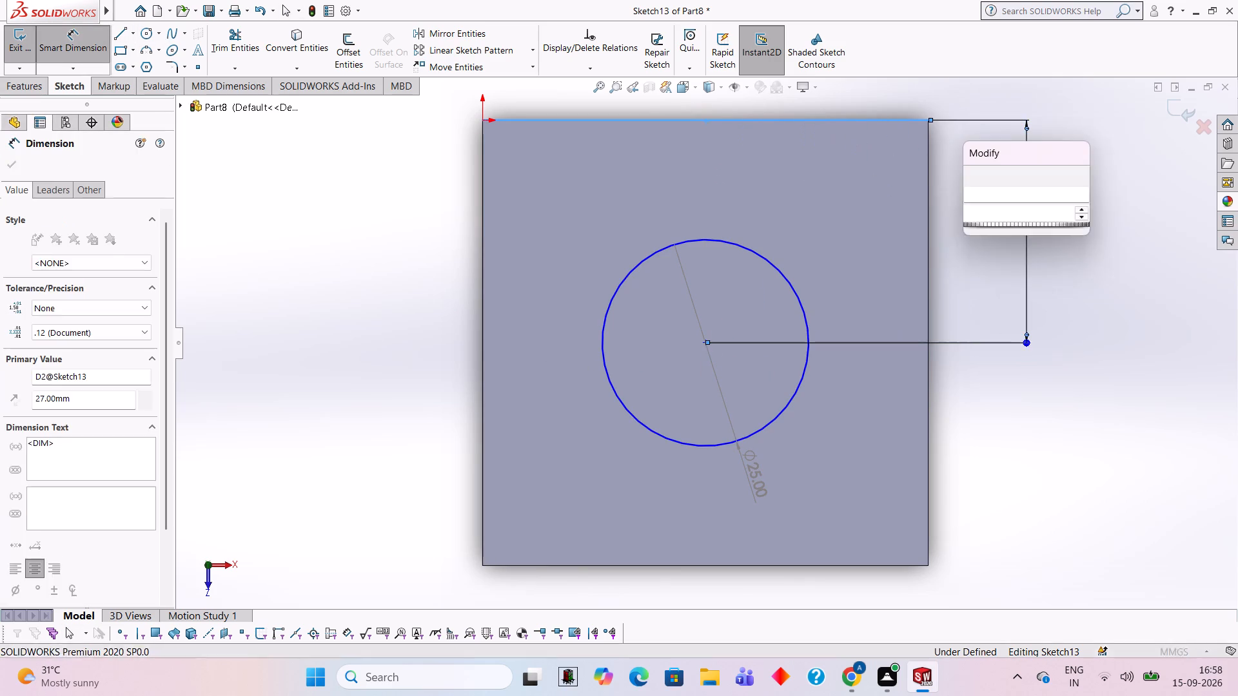
{"action": "key", "text": "Escape"}
{"action": "key", "text": "Escape"}
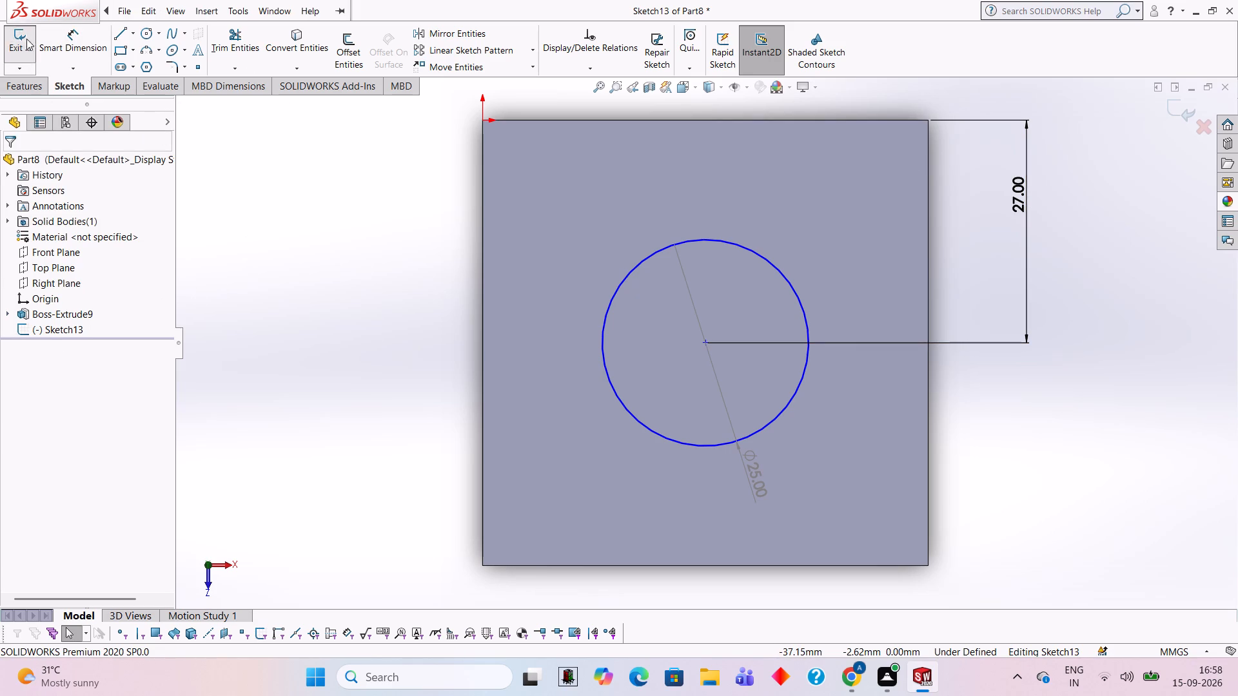
Extrude the 25 mm circle 20 mm as a boss on the L-body's top face.
{"action": "left_click", "coordinate": [32, 92]}
{"action": "left_click", "coordinate": [26, 68]}
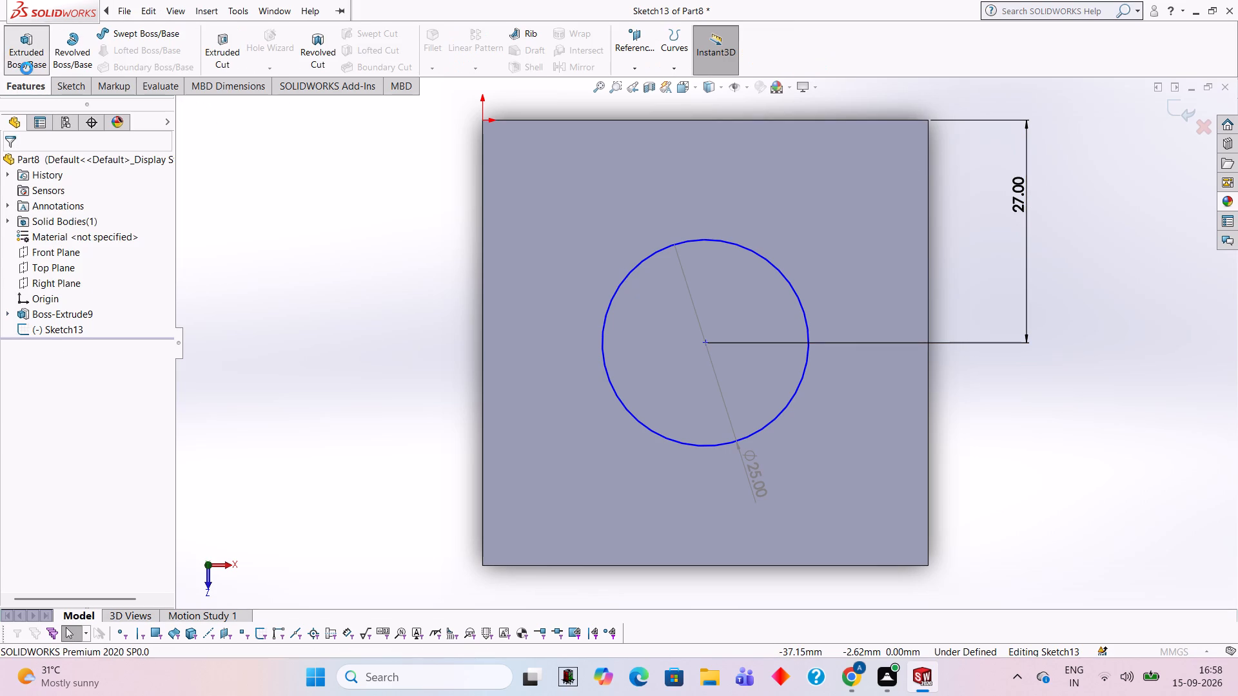
{"action": "left_click", "coordinate": [8, 162]}
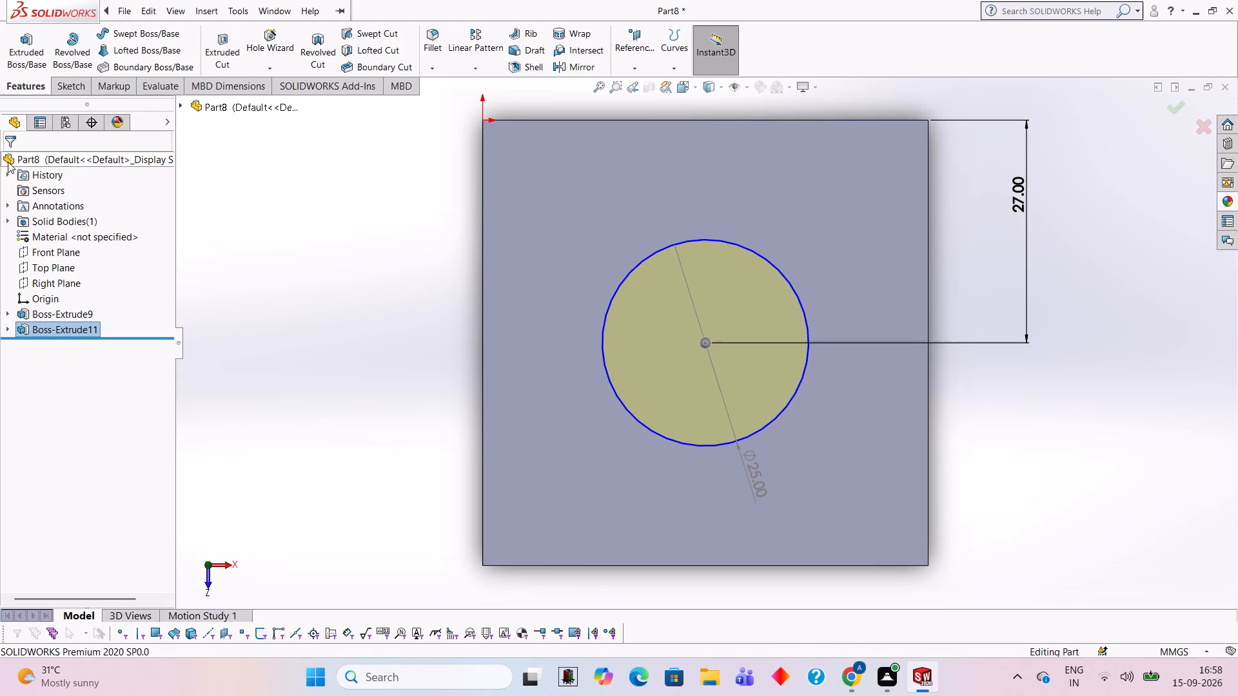
Sketch a 16 mm diameter circle on the round boss's top face, concentric with the boss.
{"action": "left_click", "coordinate": [677, 352]}
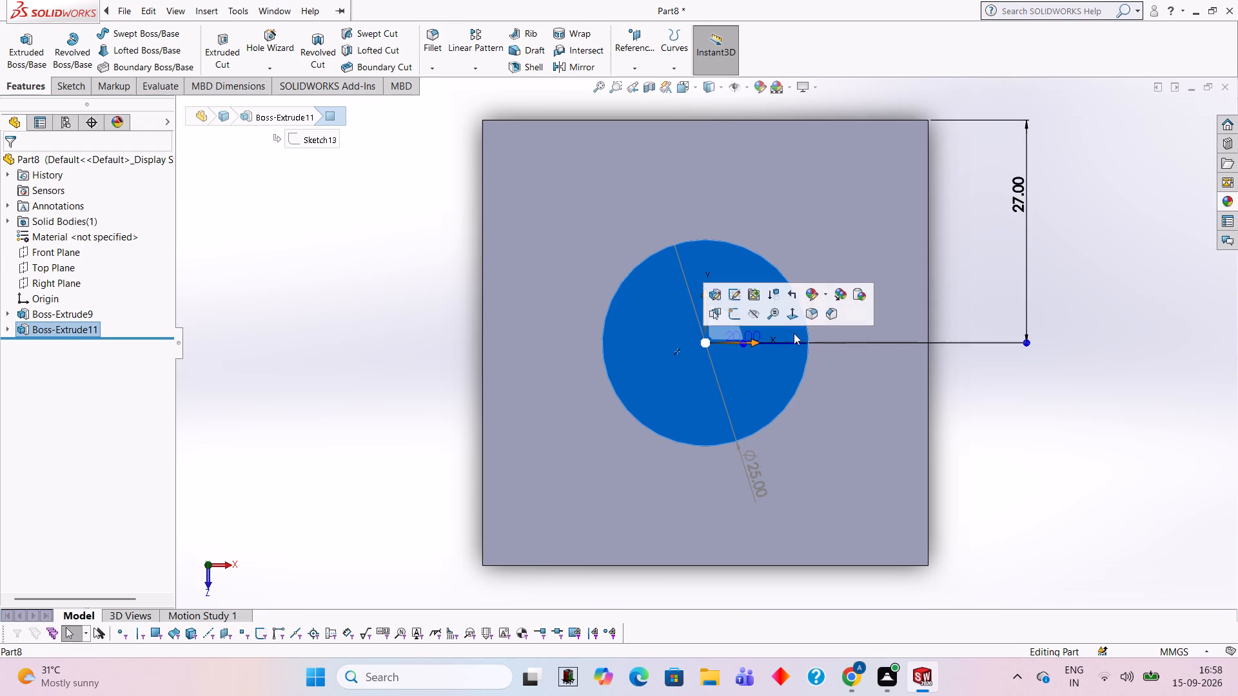
{"action": "left_click", "coordinate": [738, 309]}
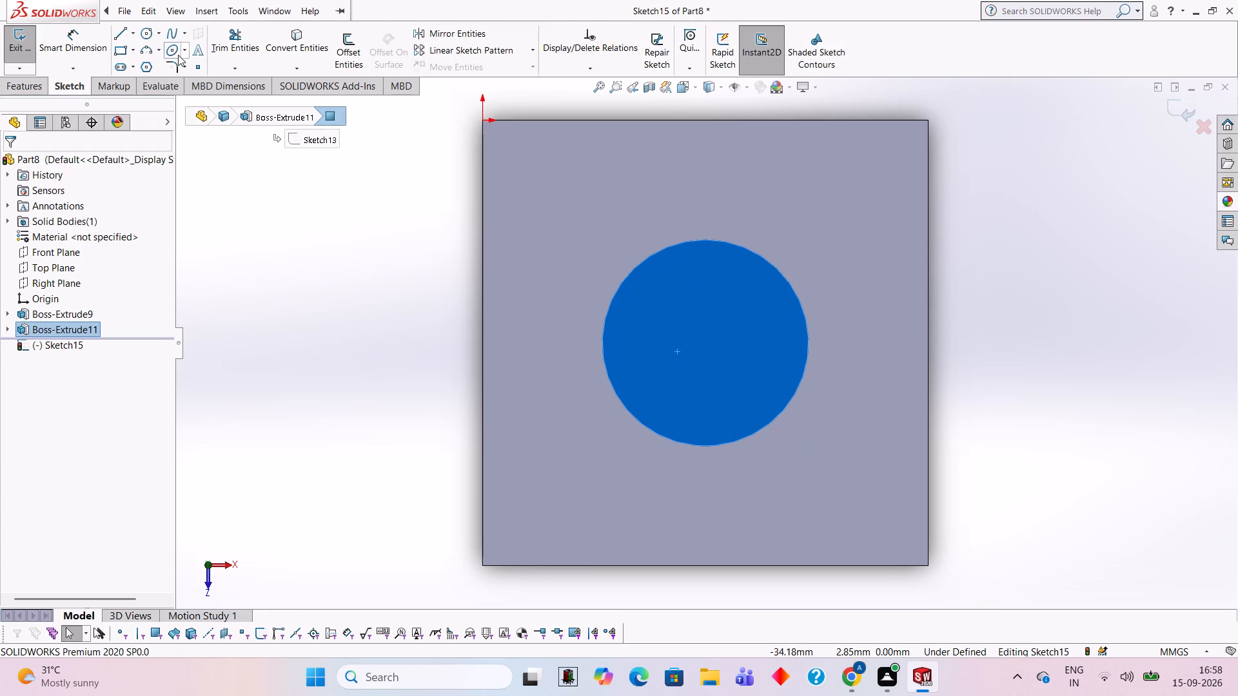
{"action": "left_click", "coordinate": [149, 34]}
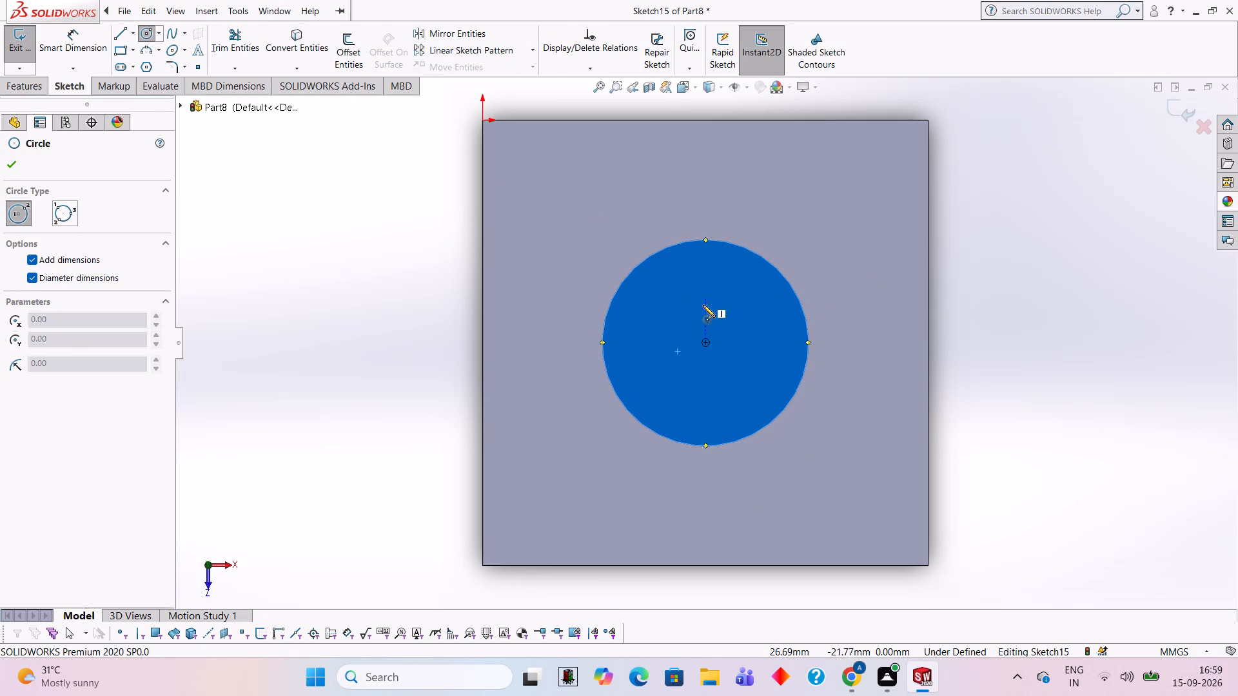
{"action": "left_click", "coordinate": [704, 342]}
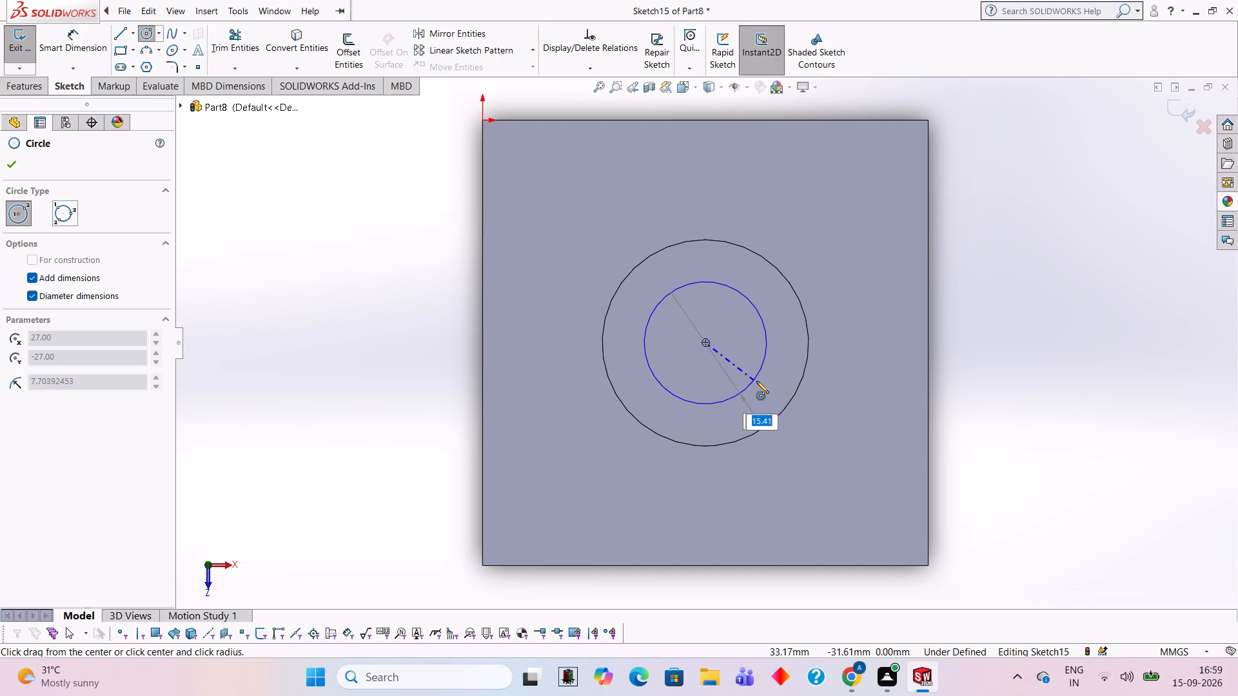
{"action": "key", "text": "1"}
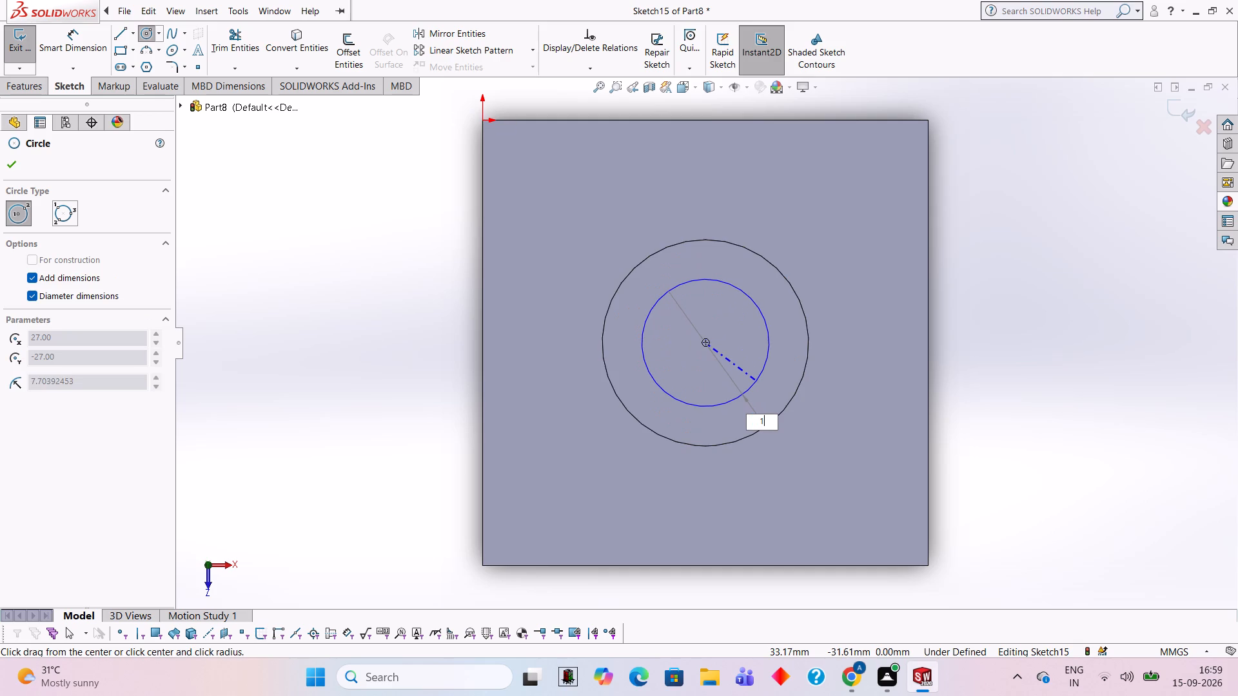
{"action": "key", "text": "6"}
{"action": "key", "text": "Return"}
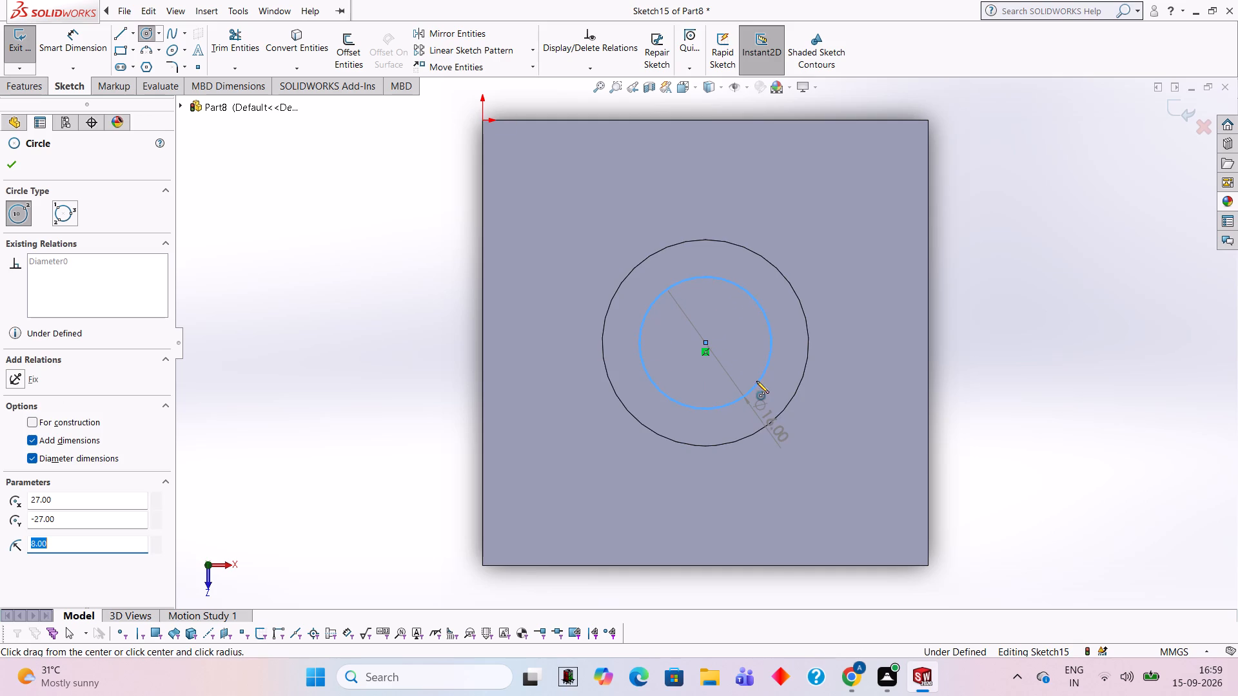
{"action": "left_click", "coordinate": [15, 167]}
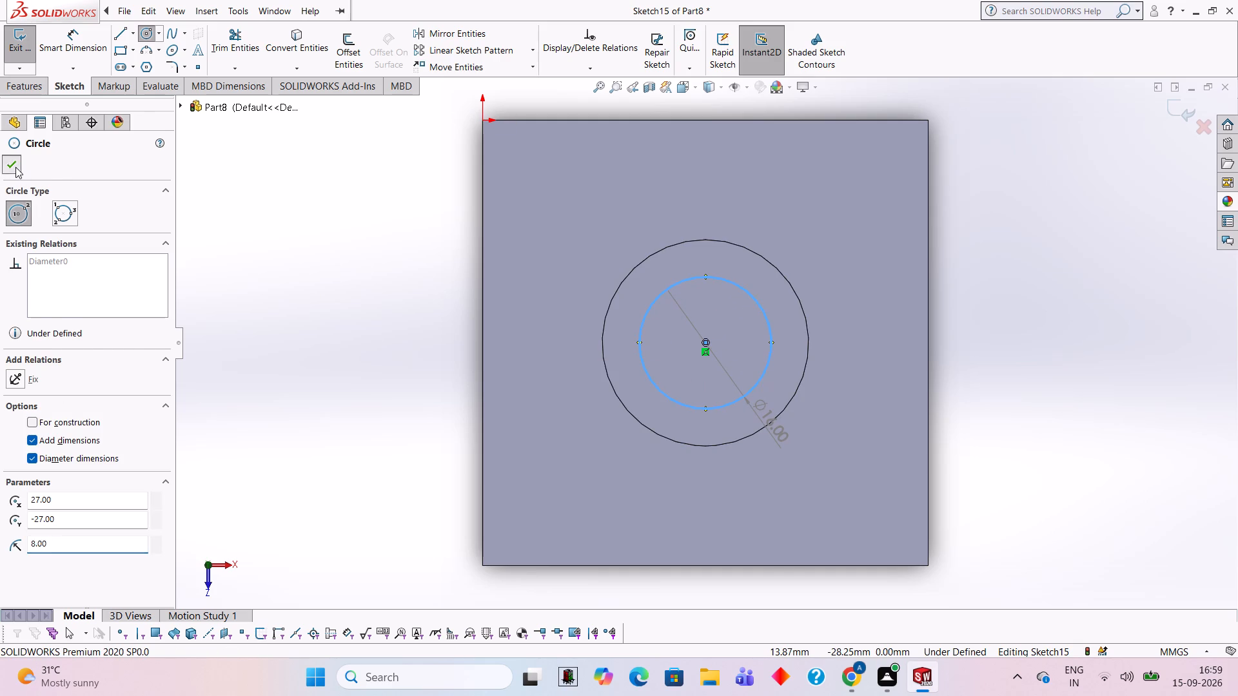
Cut-extrude the 16 mm circle as a blind bore 19 mm deep into the boss.
{"action": "left_click", "coordinate": [21, 77]}
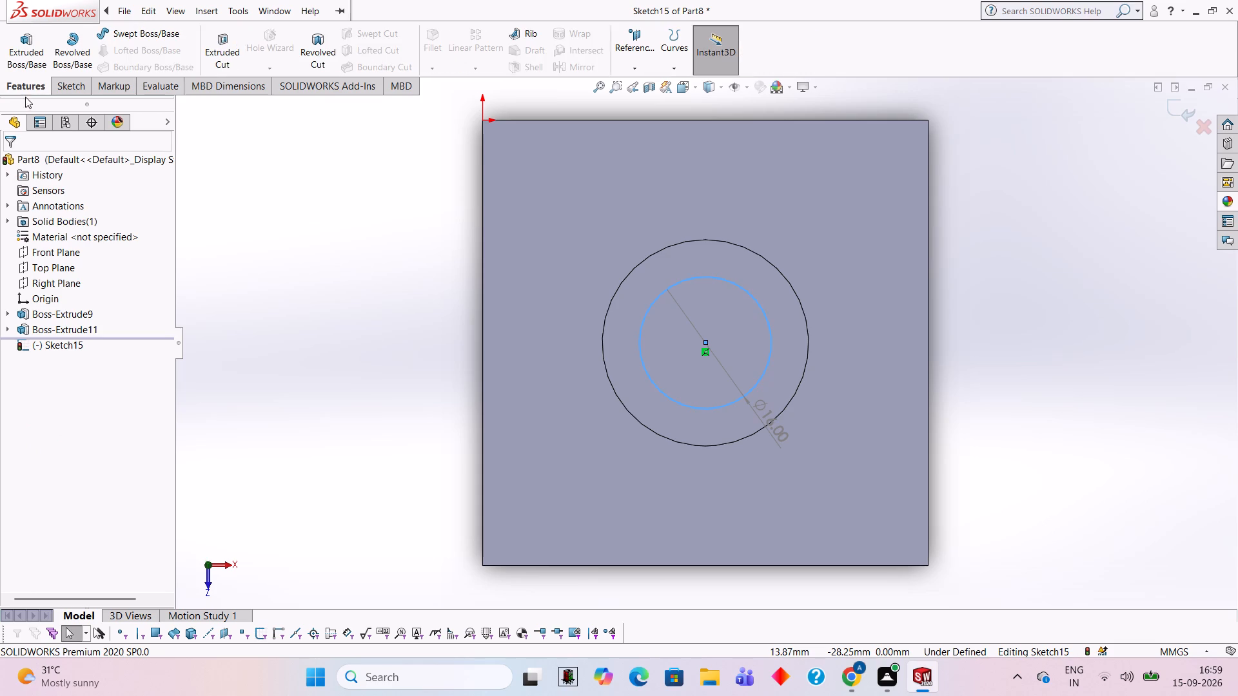
{"action": "left_click", "coordinate": [230, 55]}
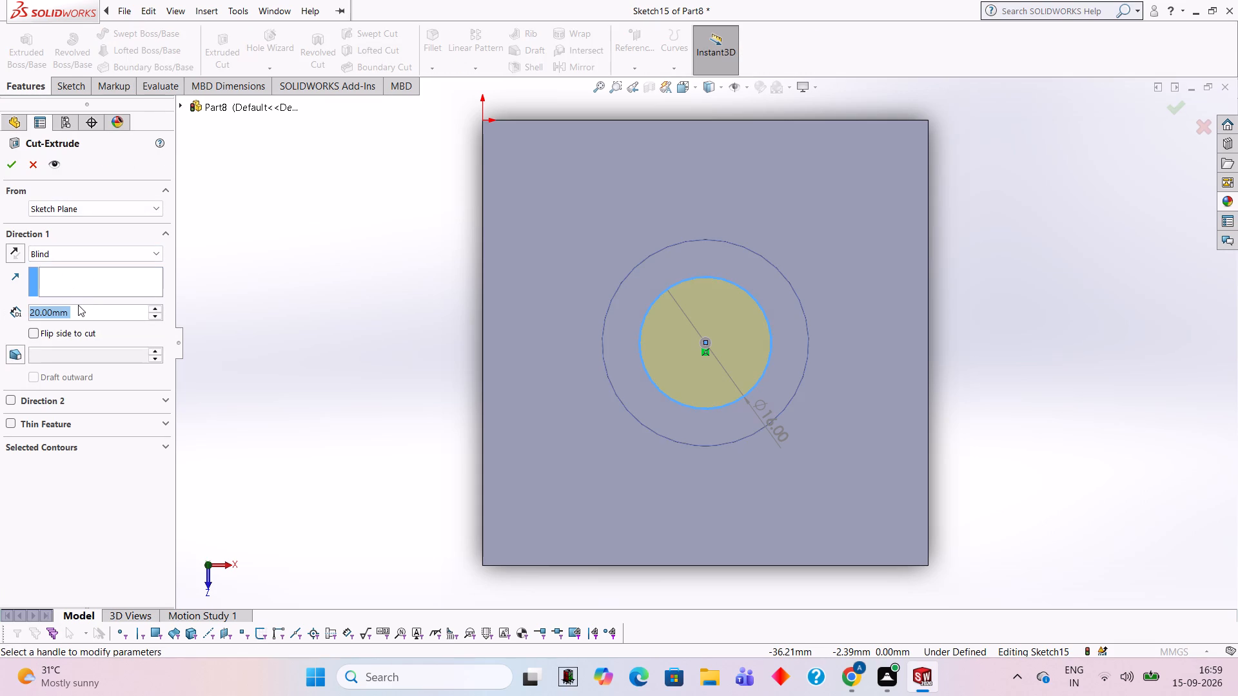
{"action": "key", "text": "1"}
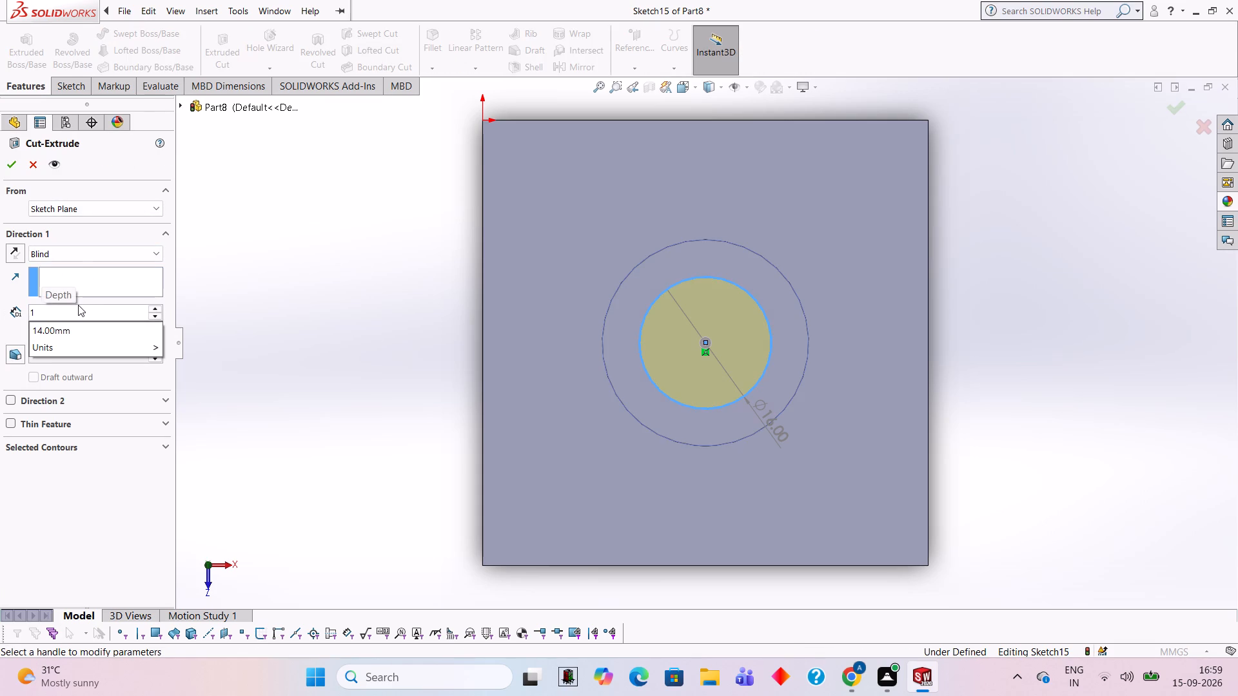
{"action": "key", "text": "9"}
{"action": "key", "text": "Return"}
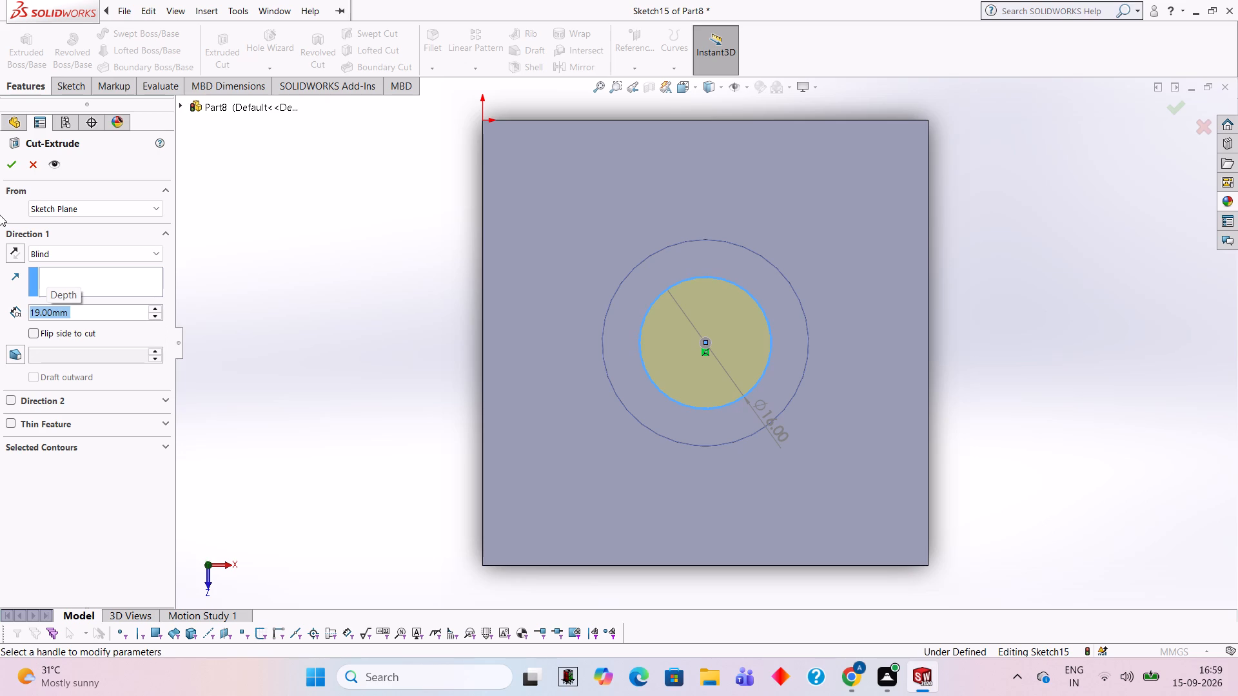
{"action": "left_click", "coordinate": [14, 169]}
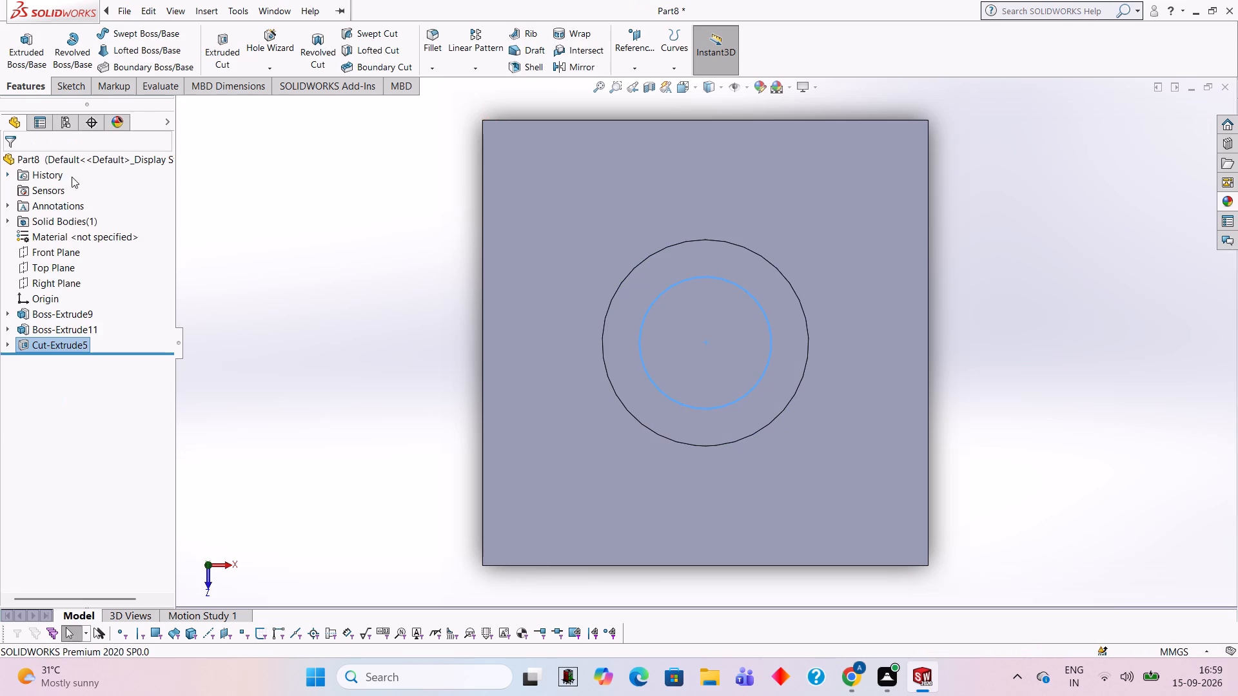
Sketch a 12 mm diameter circle at the middle of the vertical leg's inner face, below the top plate.
{"action": "right_click", "coordinate": [986, 186]}
{"action": "left_click", "coordinate": [1023, 217]}
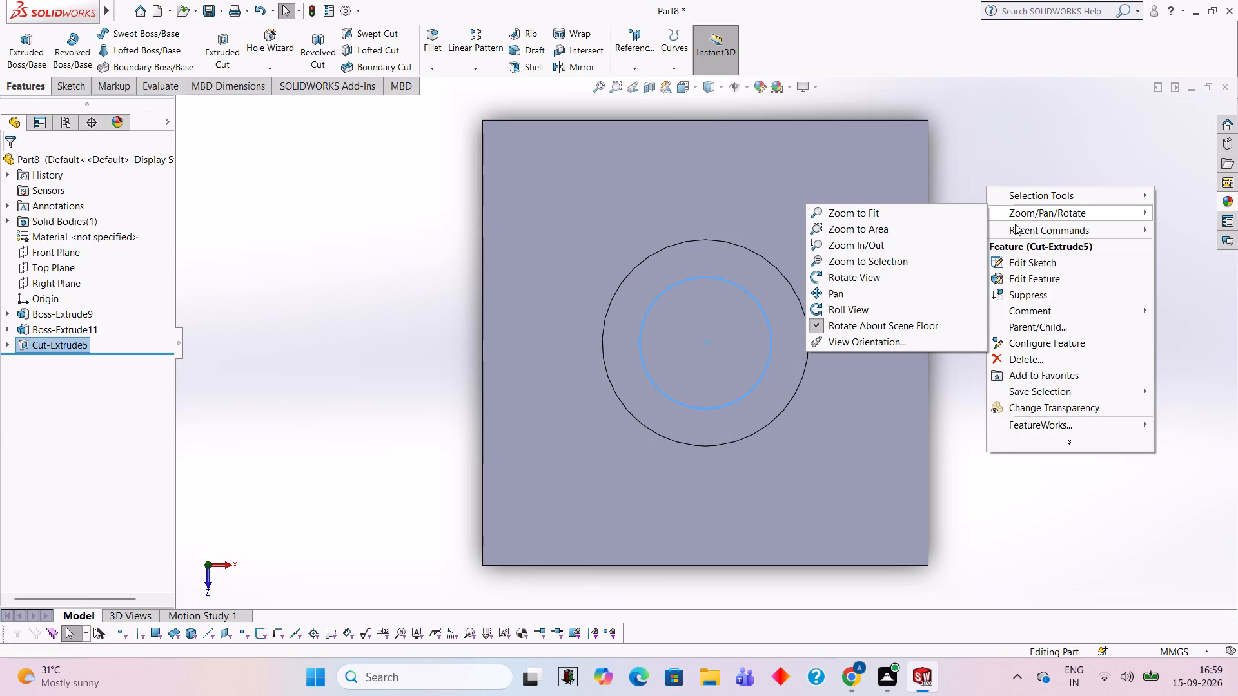
{"action": "left_click", "coordinate": [909, 272]}
{"action": "left_click_drag", "start_coordinate": [900, 391], "coordinate": [887, 171]}
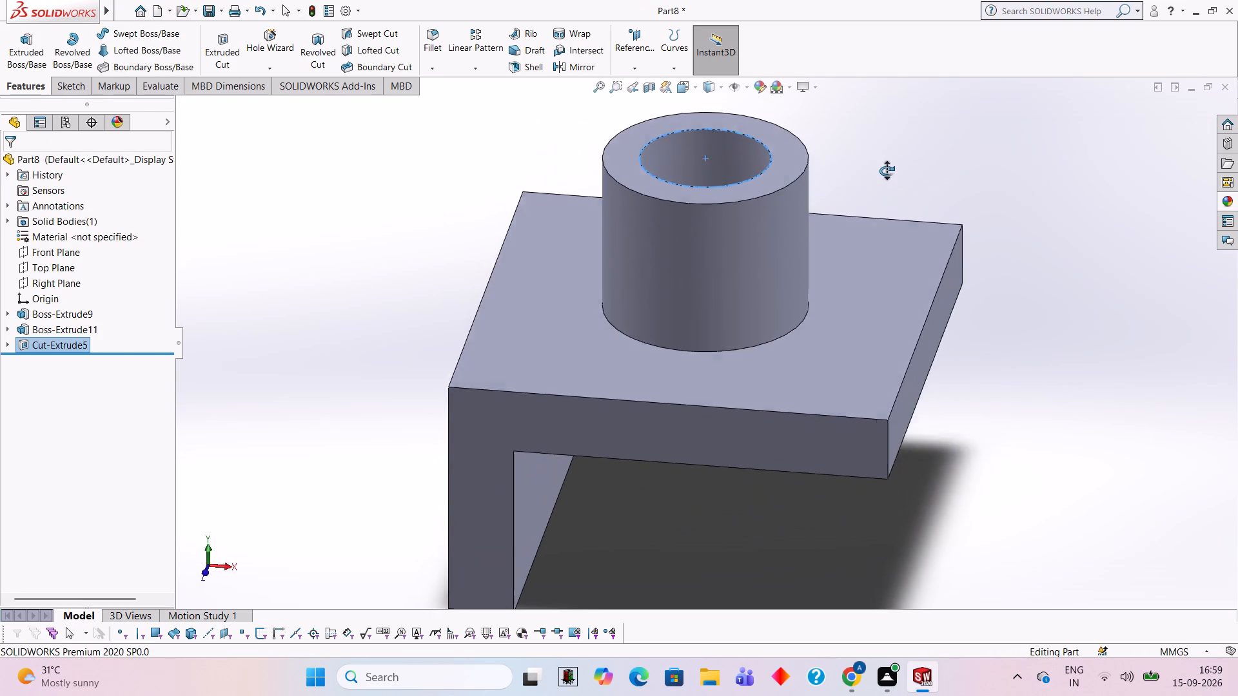
{"action": "left_click_drag", "start_coordinate": [887, 171], "coordinate": [887, 162]}
{"action": "left_click_drag", "start_coordinate": [1077, 388], "coordinate": [983, 264]}
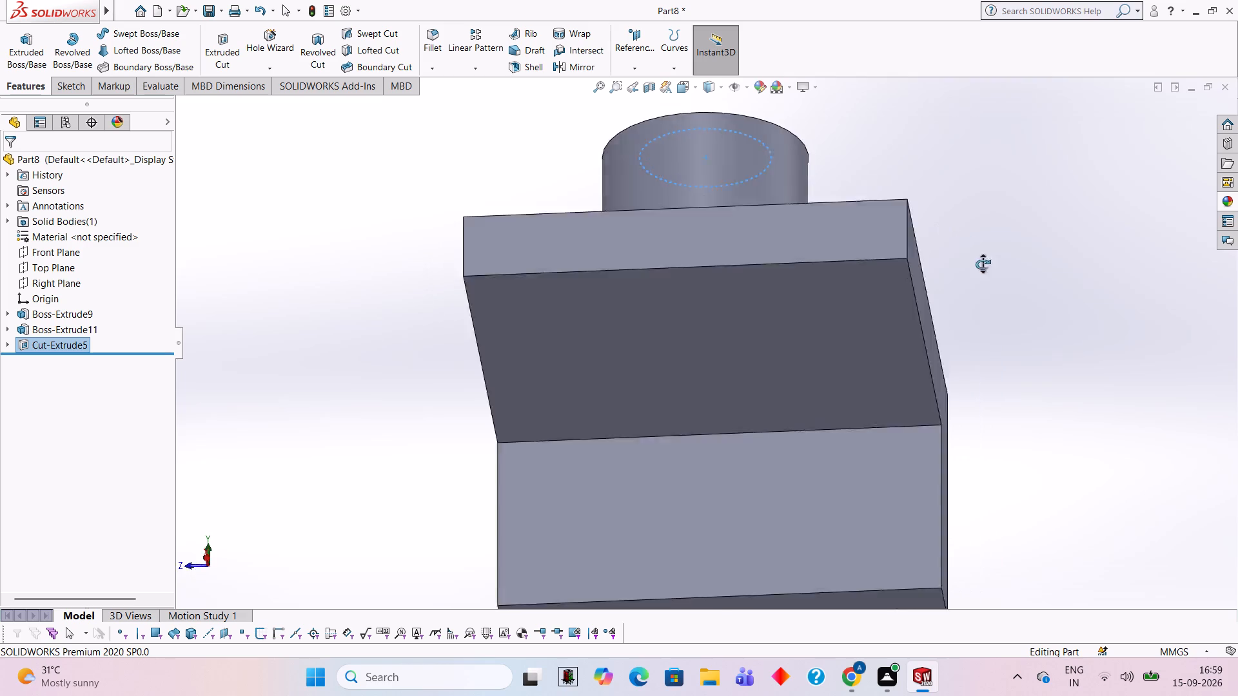
{"action": "left_click_drag", "start_coordinate": [983, 264], "coordinate": [960, 306]}
{"action": "left_click", "coordinate": [737, 471]}
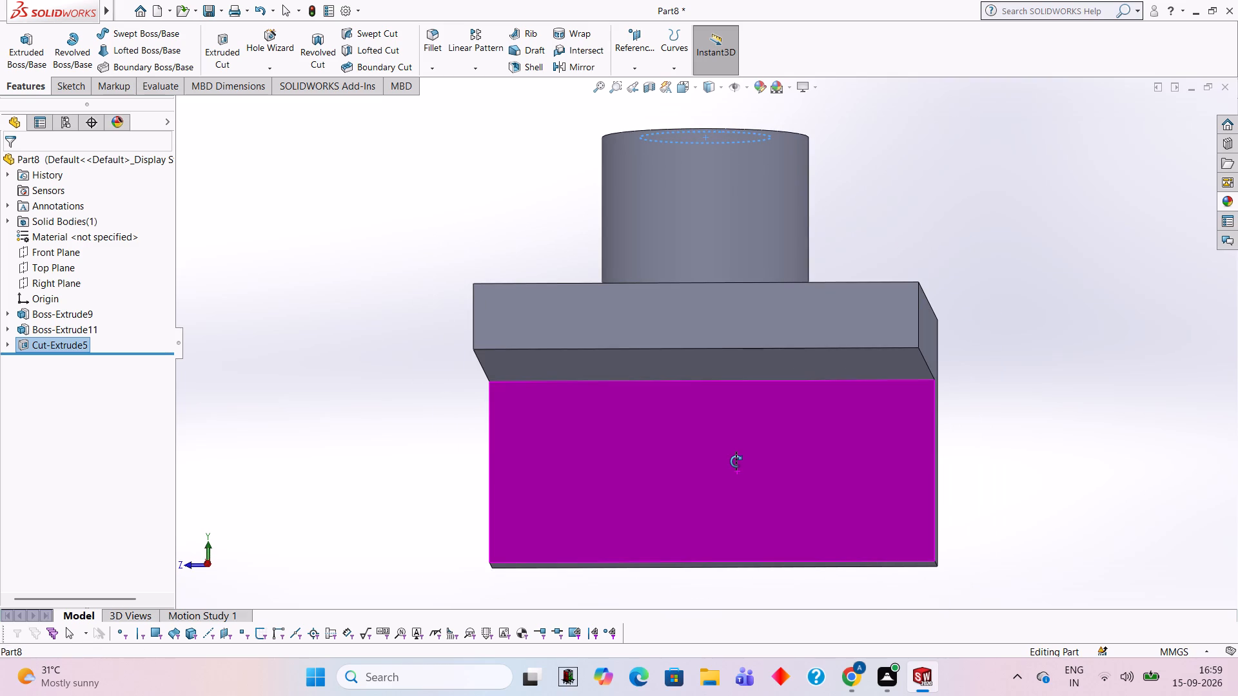
{"action": "key", "text": "Escape"}
{"action": "key", "text": "Escape"}
{"action": "left_click", "coordinate": [736, 461]}
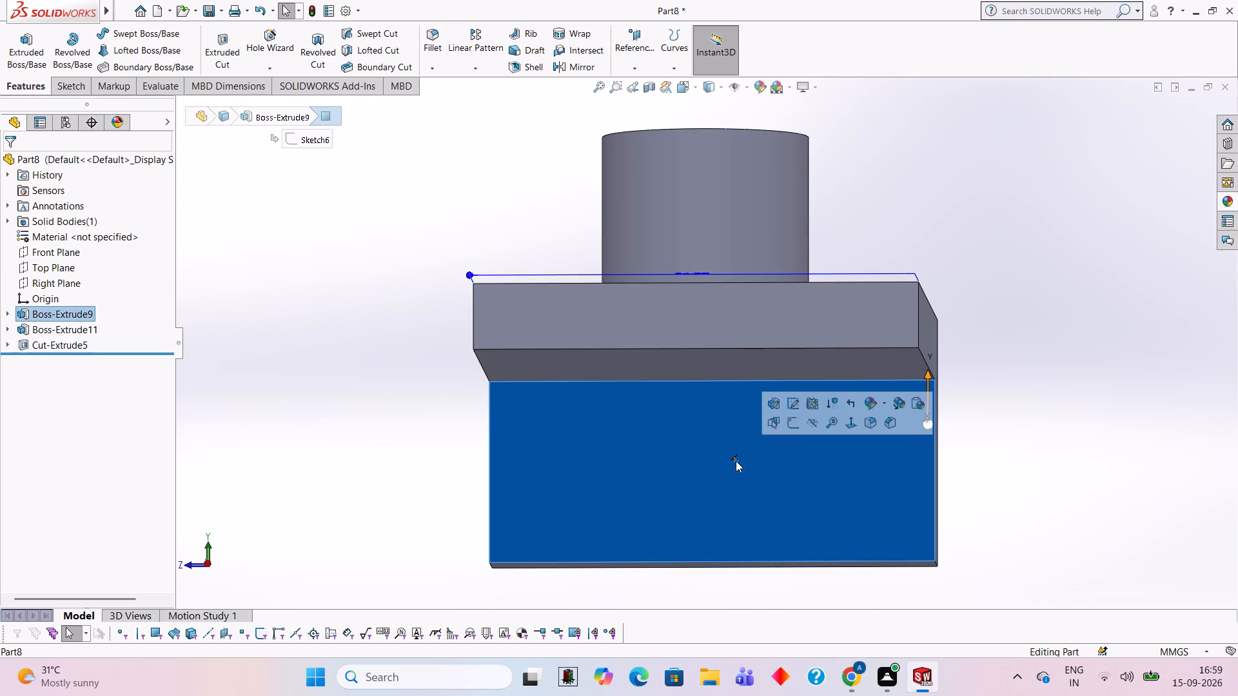
{"action": "left_click", "coordinate": [785, 422]}
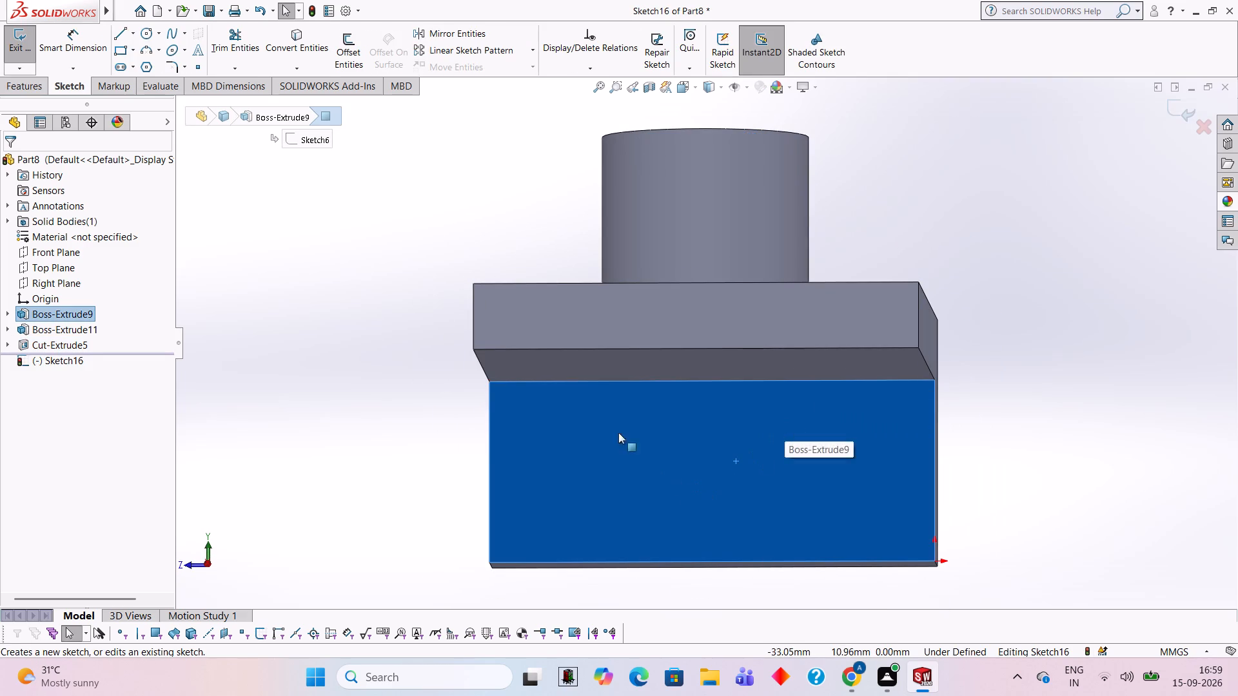
{"action": "left_click", "coordinate": [144, 38]}
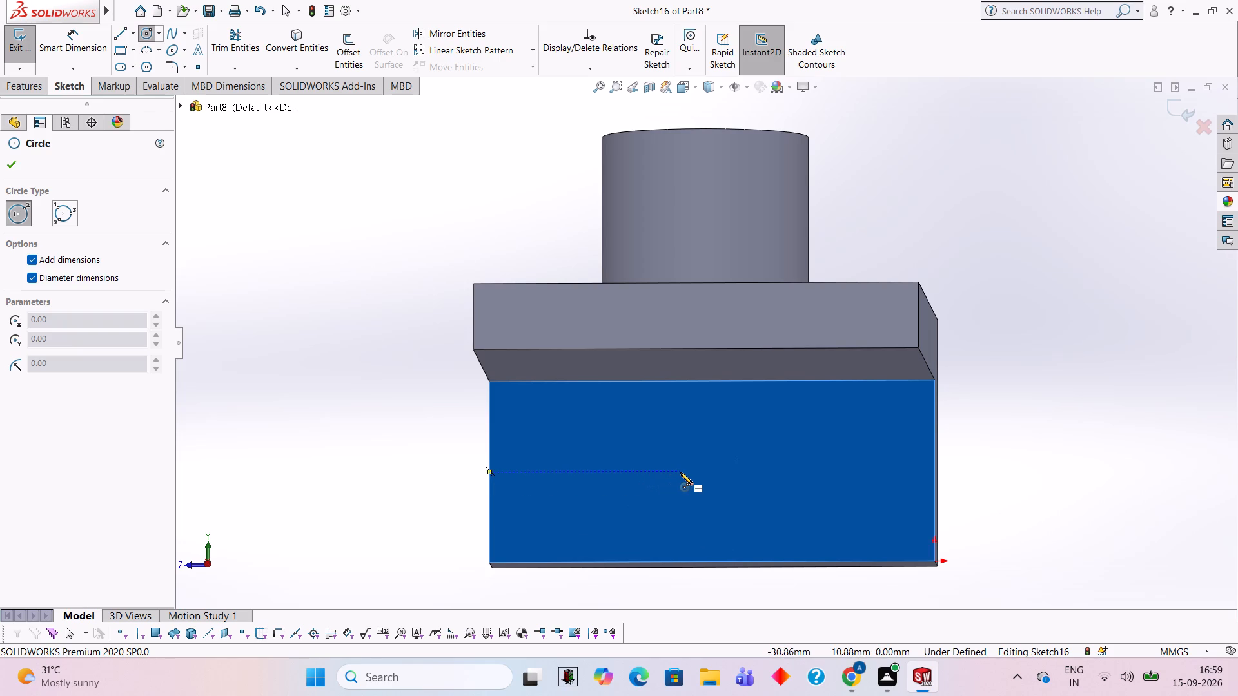
{"action": "left_click", "coordinate": [714, 472]}
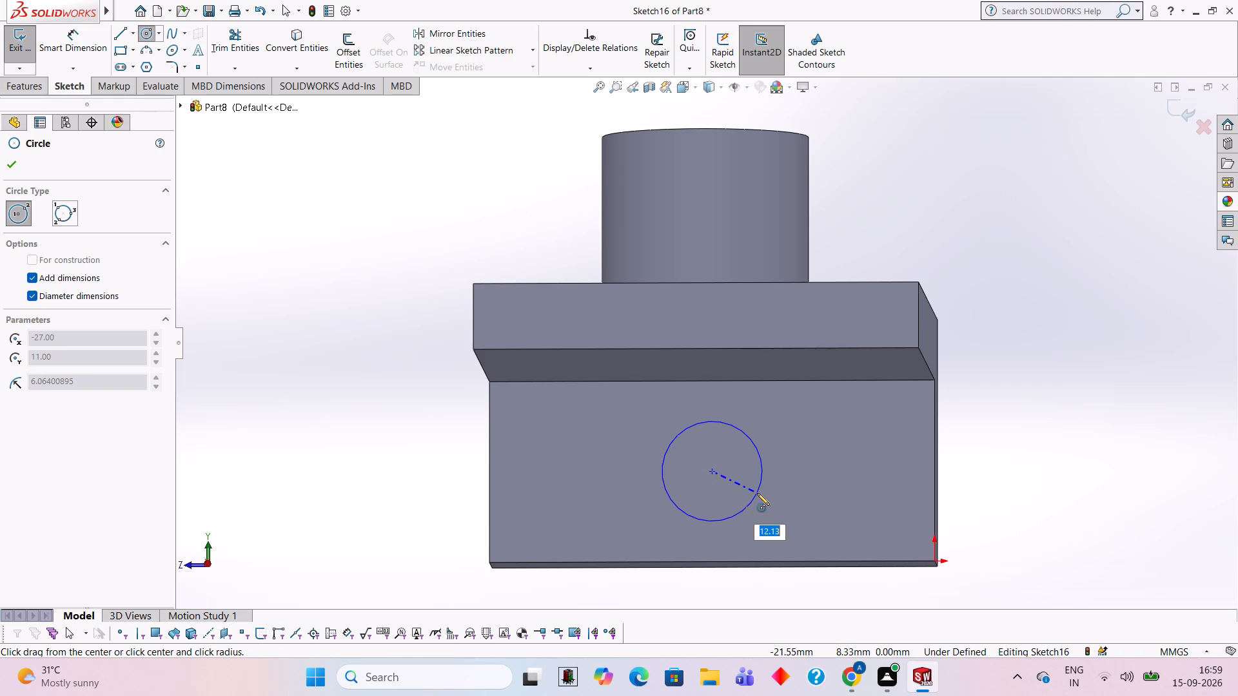
{"action": "type", "text": "12"}
{"action": "key", "text": "Return"}
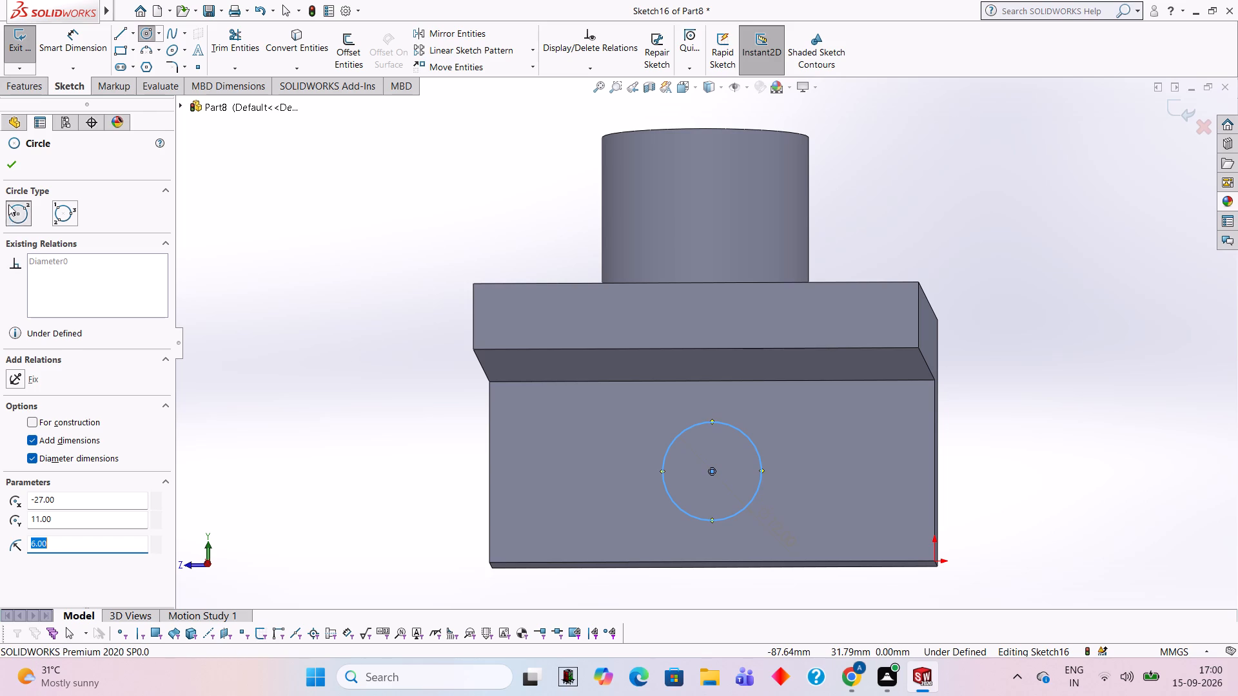
Cut-extrude the 12 mm circle as a blind hole 8 mm deep through the vertical leg.
{"action": "left_click", "coordinate": [12, 169]}
{"action": "left_click", "coordinate": [23, 88]}
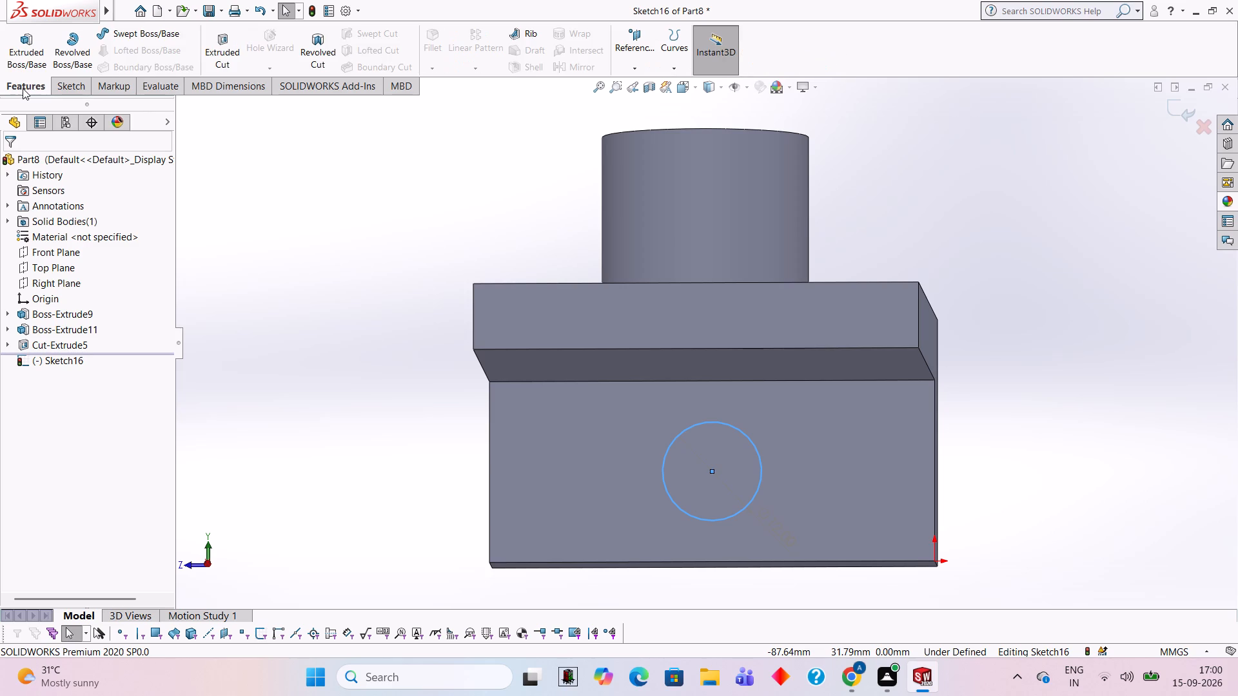
{"action": "left_click", "coordinate": [211, 50]}
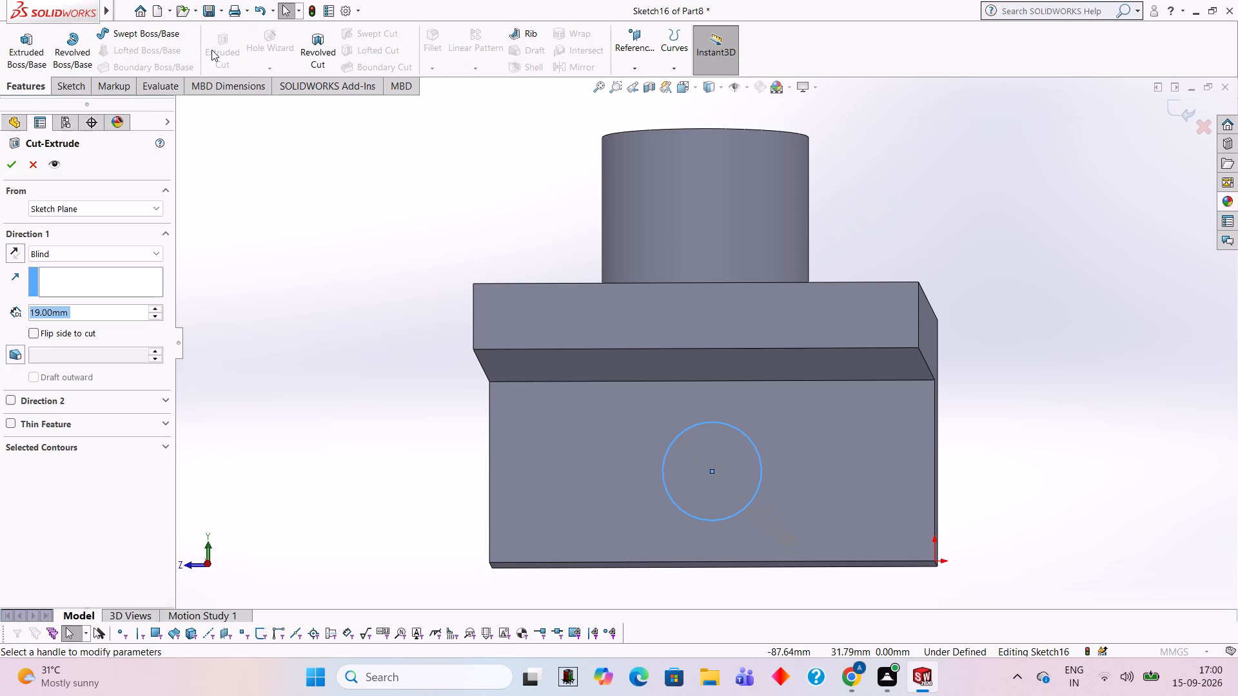
{"action": "left_click", "coordinate": [19, 247]}
{"action": "left_click", "coordinate": [19, 247]}
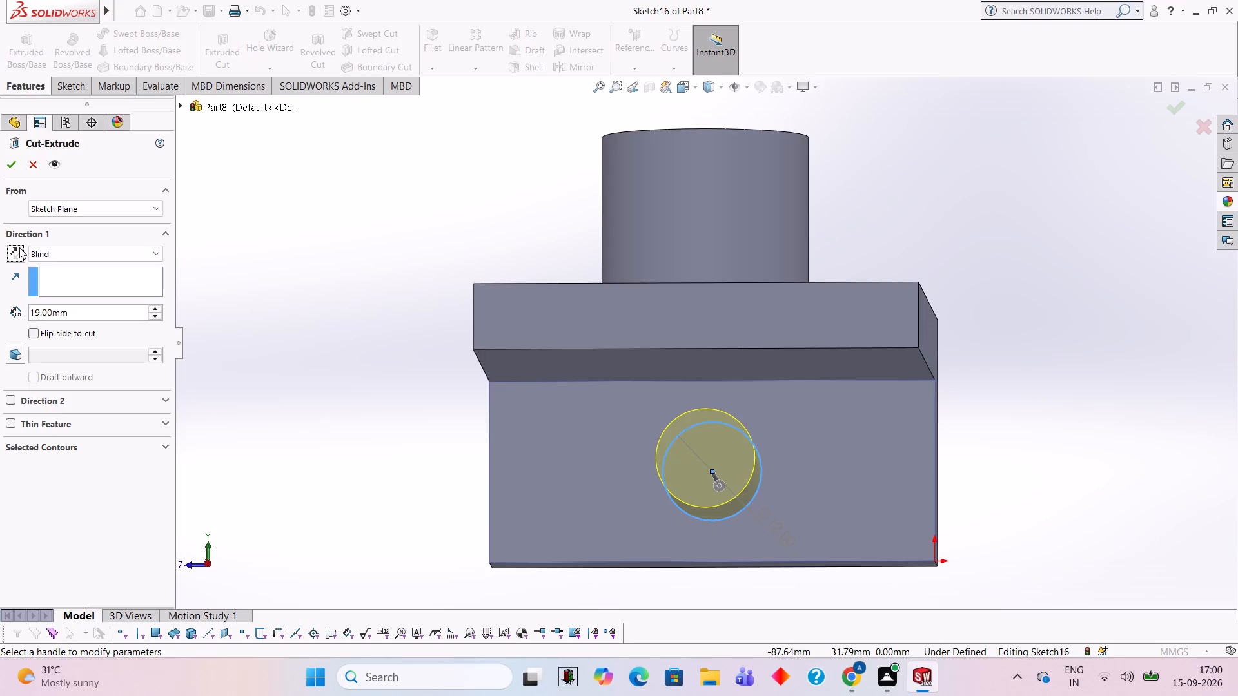
{"action": "key", "text": "8"}
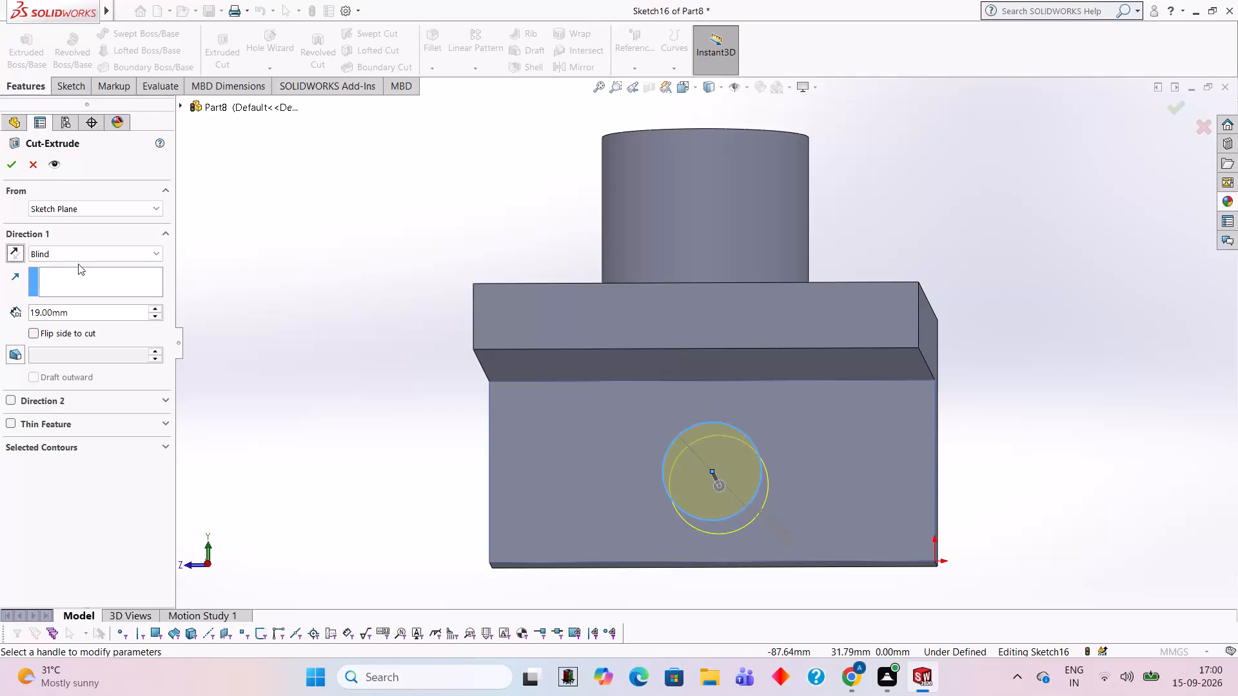
{"action": "left_click", "coordinate": [108, 319]}
{"action": "key", "text": "BackSpace"}
{"action": "key", "text": "BackSpace"}
{"action": "key", "text": "BackSpace"}
{"action": "key", "text": "BackSpace"}
{"action": "key", "text": "BackSpace"}
{"action": "key", "text": "BackSpace"}
{"action": "key", "text": "BackSpace"}
{"action": "key", "text": "BackSpace"}
{"action": "key", "text": "BackSpace"}
{"action": "key", "text": "BackSpace"}
{"action": "key", "text": "BackSpace"}
{"action": "key", "text": "BackSpace"}
{"action": "key", "text": "BackSpace"}
{"action": "key", "text": "BackSpace"}
{"action": "key", "text": "BackSpace"}
{"action": "key", "text": "BackSpace"}
{"action": "key", "text": "BackSpace"}
{"action": "key", "text": "BackSpace"}
{"action": "key", "text": "BackSpace"}
{"action": "key", "text": "8"}
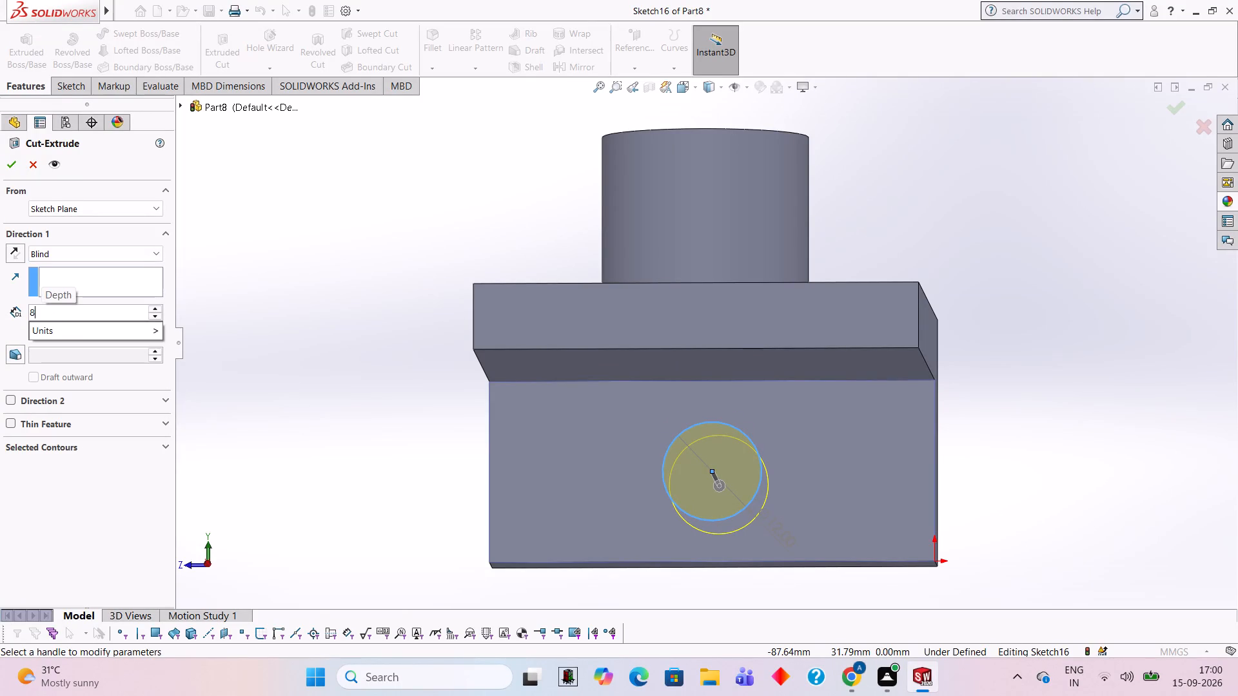
{"action": "key", "text": "Return"}
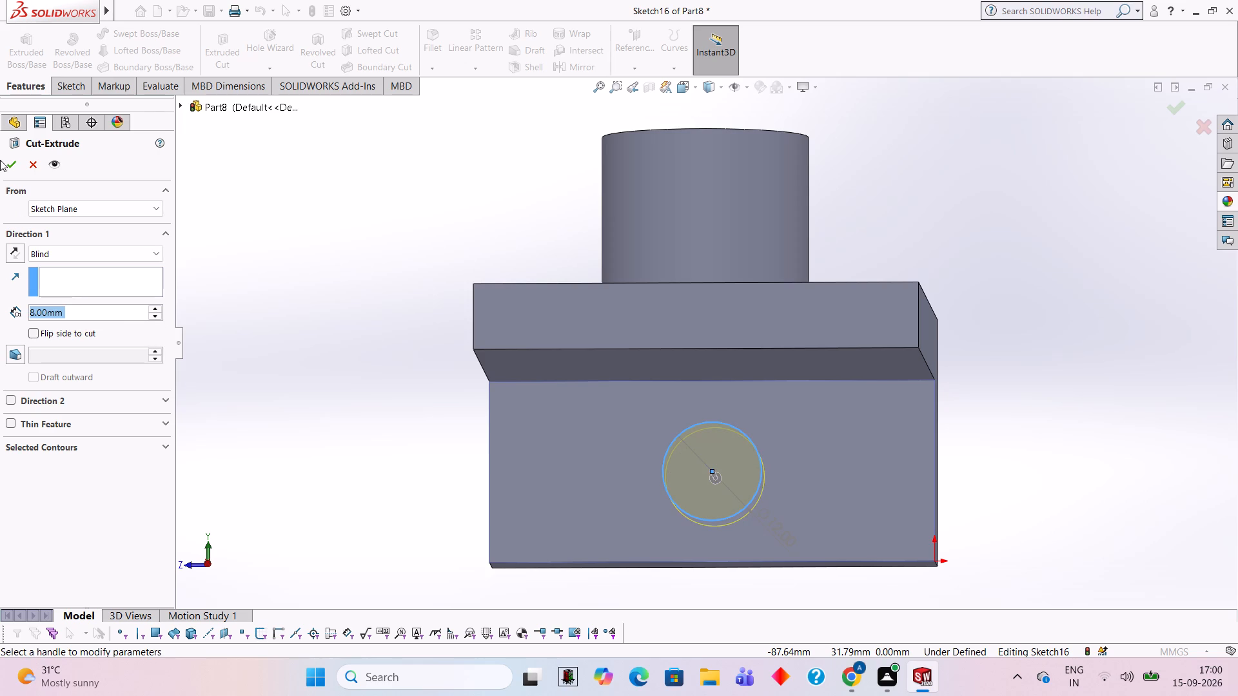
{"action": "left_click", "coordinate": [9, 160]}
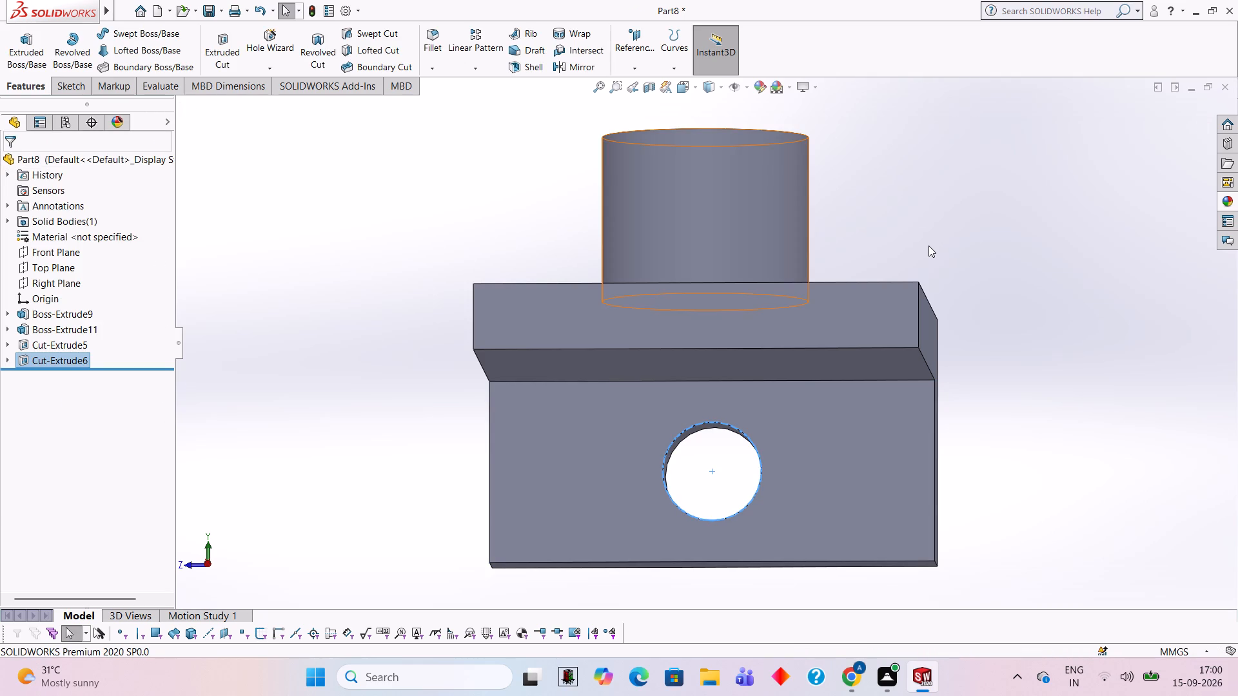
Examine the bracket from an angled view showing the boss bore and the hole in the vertical leg.
{"action": "right_click", "coordinate": [930, 238]}
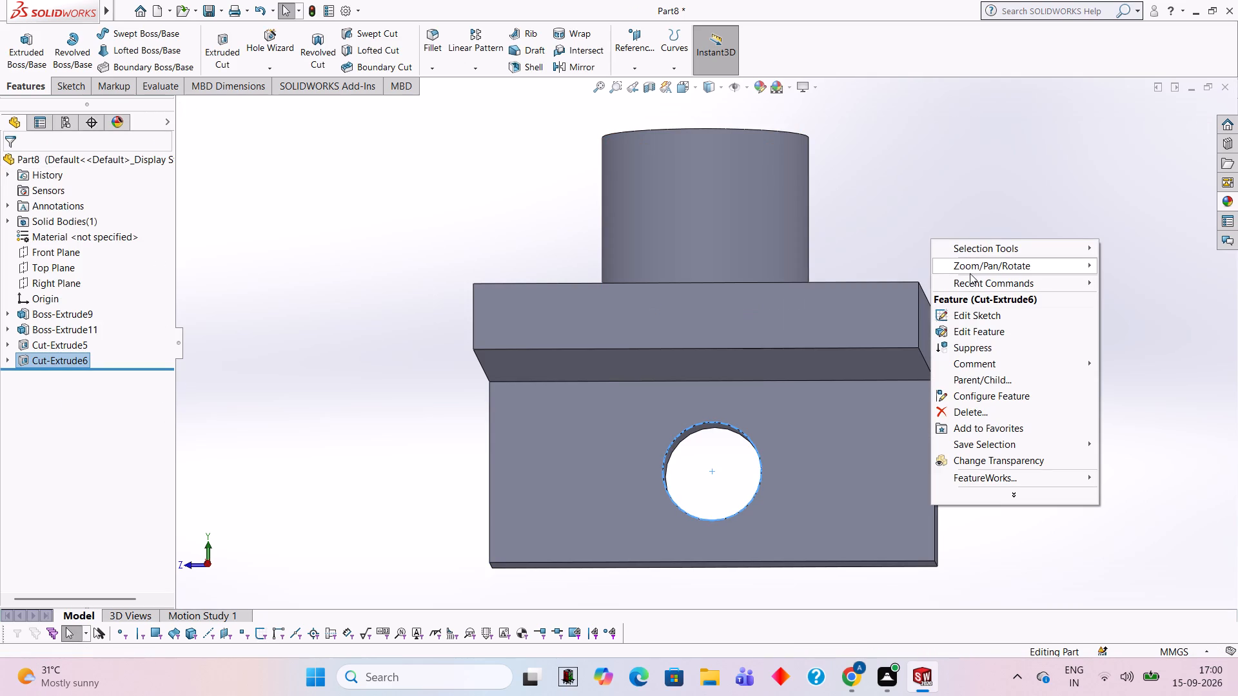
{"action": "left_click", "coordinate": [970, 271]}
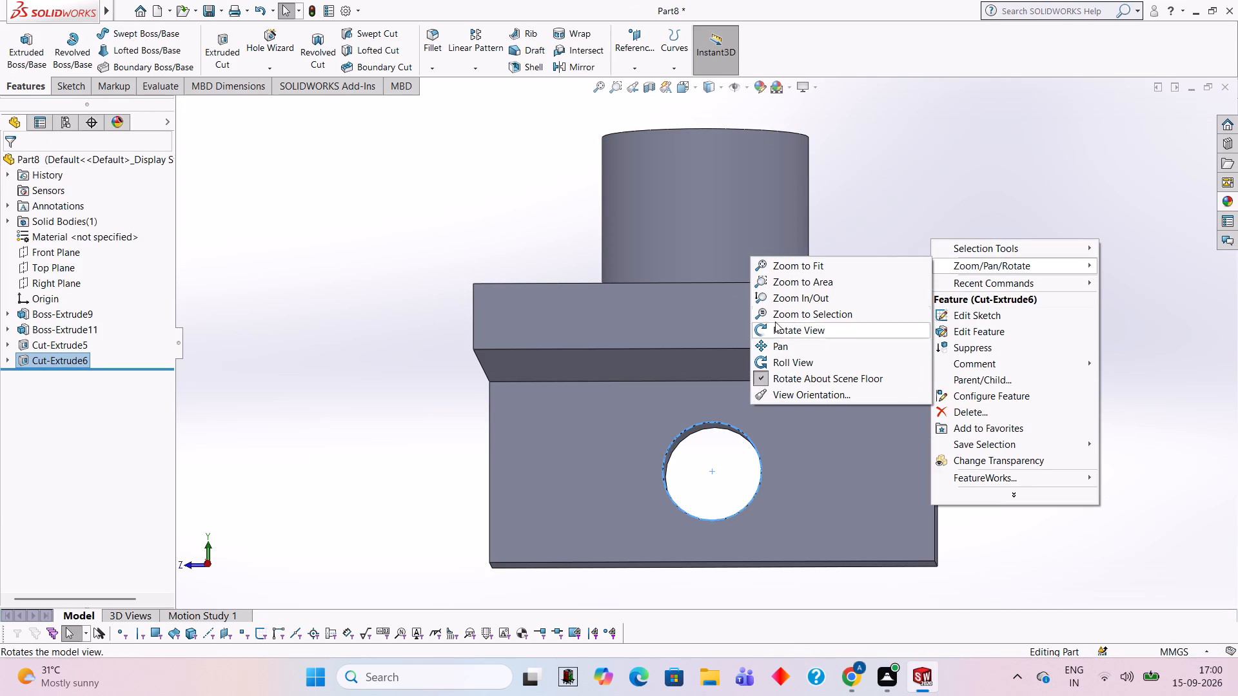
{"action": "left_click", "coordinate": [821, 330]}
{"action": "left_click_drag", "start_coordinate": [699, 311], "coordinate": [758, 331]}
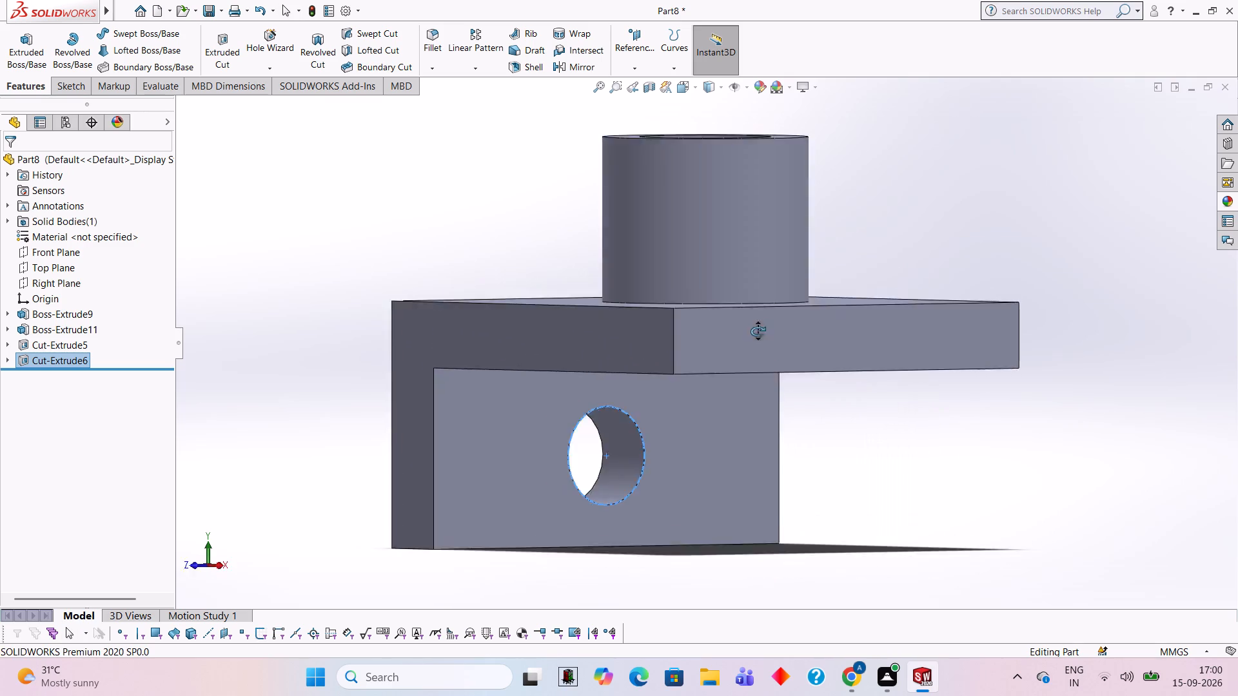
{"action": "left_click_drag", "start_coordinate": [758, 331], "coordinate": [792, 344]}
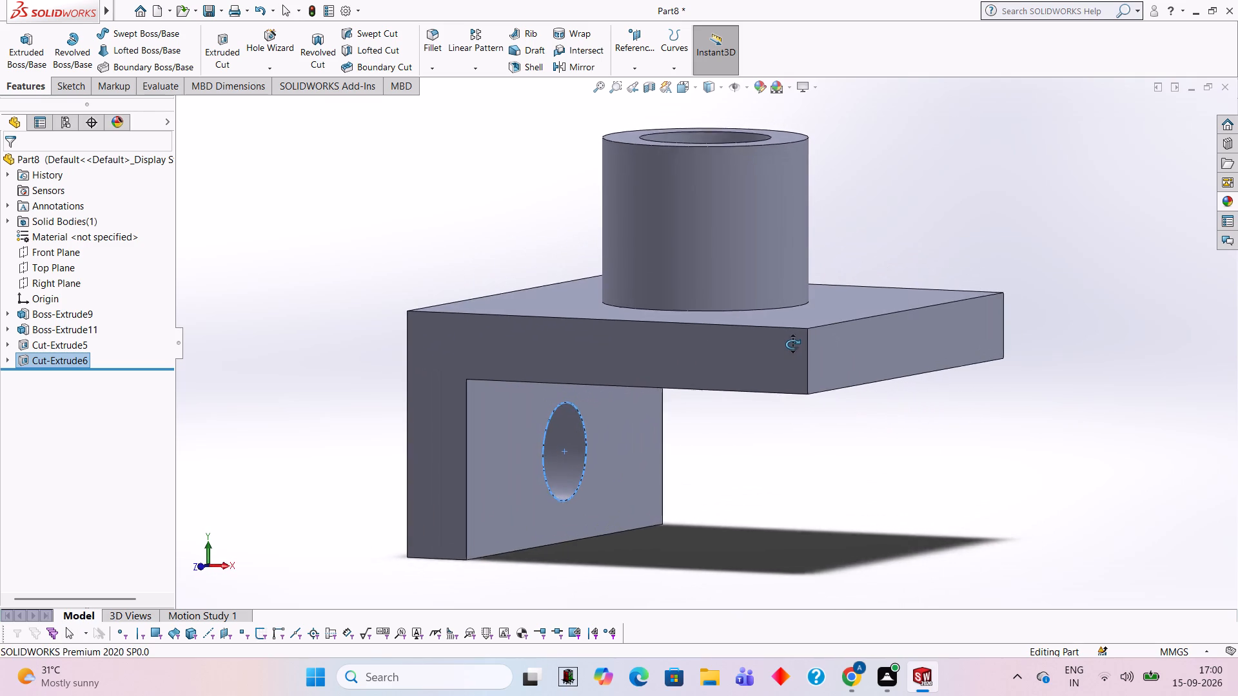
{"action": "left_click_drag", "start_coordinate": [792, 344], "coordinate": [792, 352]}
{"action": "scroll", "coordinate": [792, 352], "scroll_direction": "up", "scroll_amount": 3}
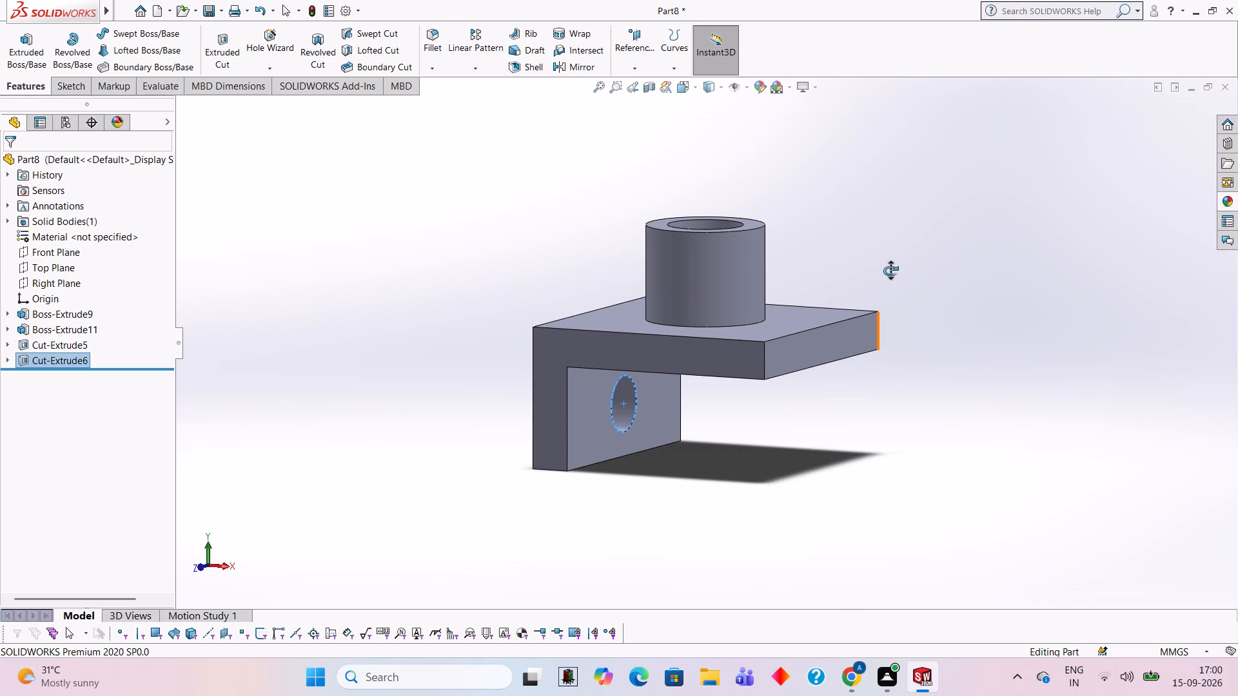
{"action": "key", "text": "Escape"}
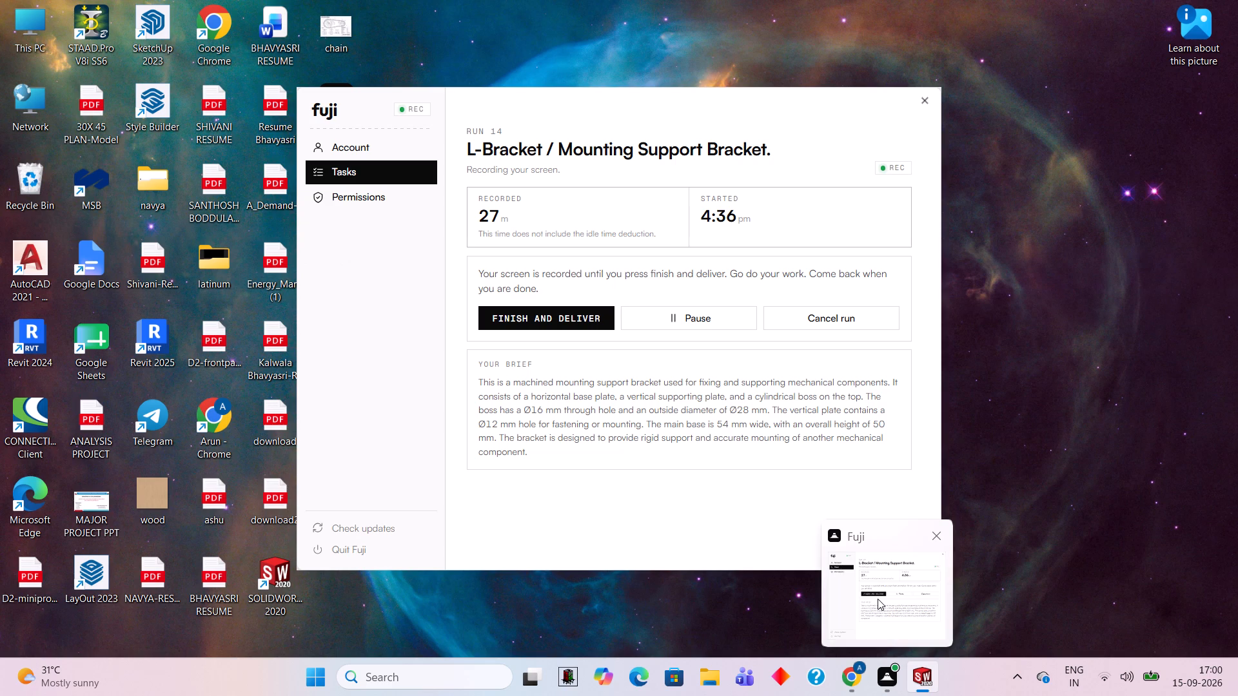
{"action": "left_click", "coordinate": [895, 190]}
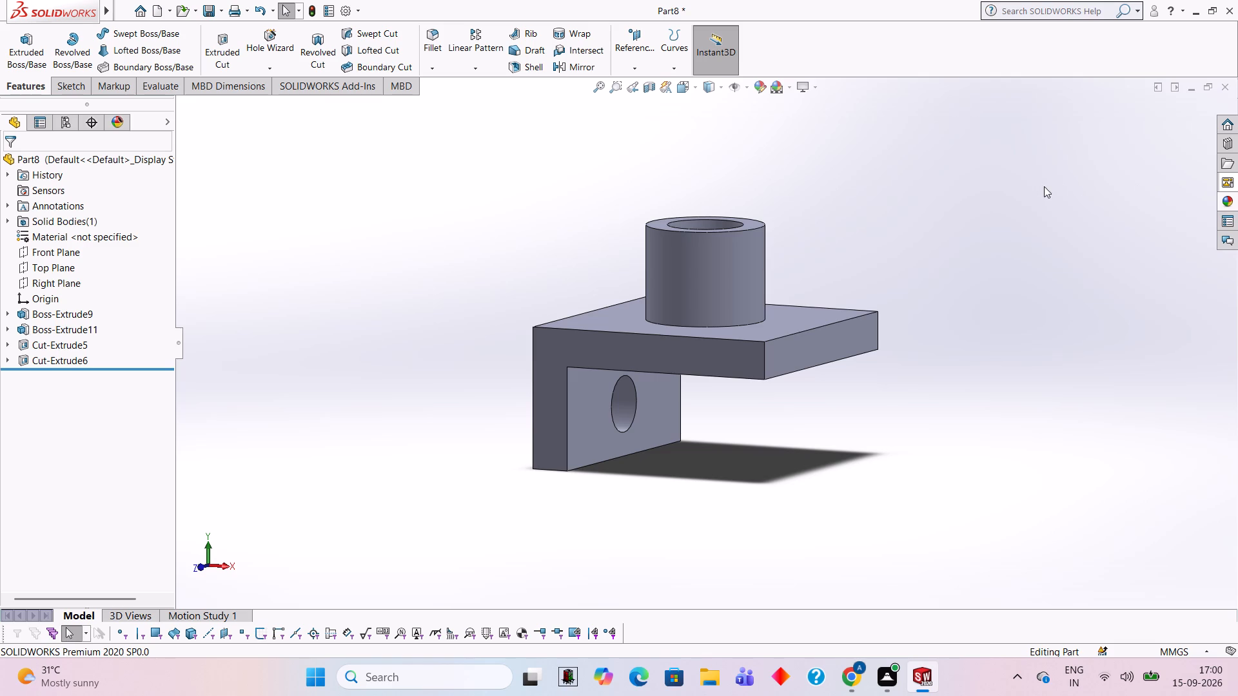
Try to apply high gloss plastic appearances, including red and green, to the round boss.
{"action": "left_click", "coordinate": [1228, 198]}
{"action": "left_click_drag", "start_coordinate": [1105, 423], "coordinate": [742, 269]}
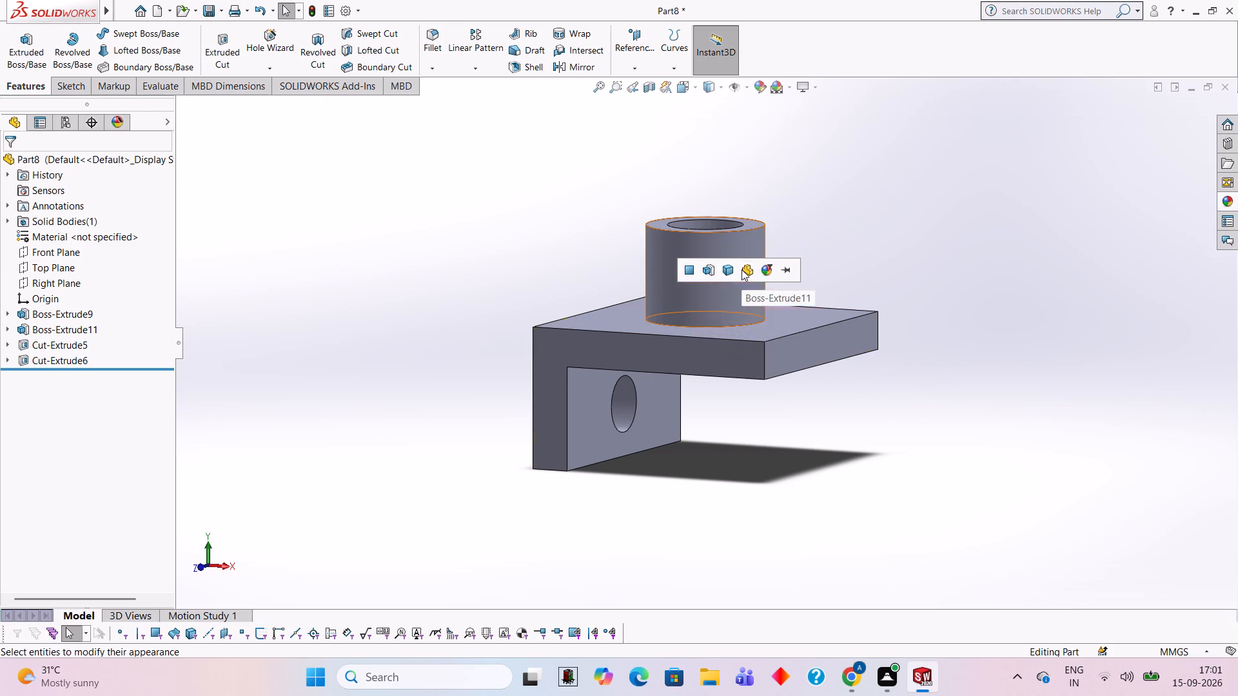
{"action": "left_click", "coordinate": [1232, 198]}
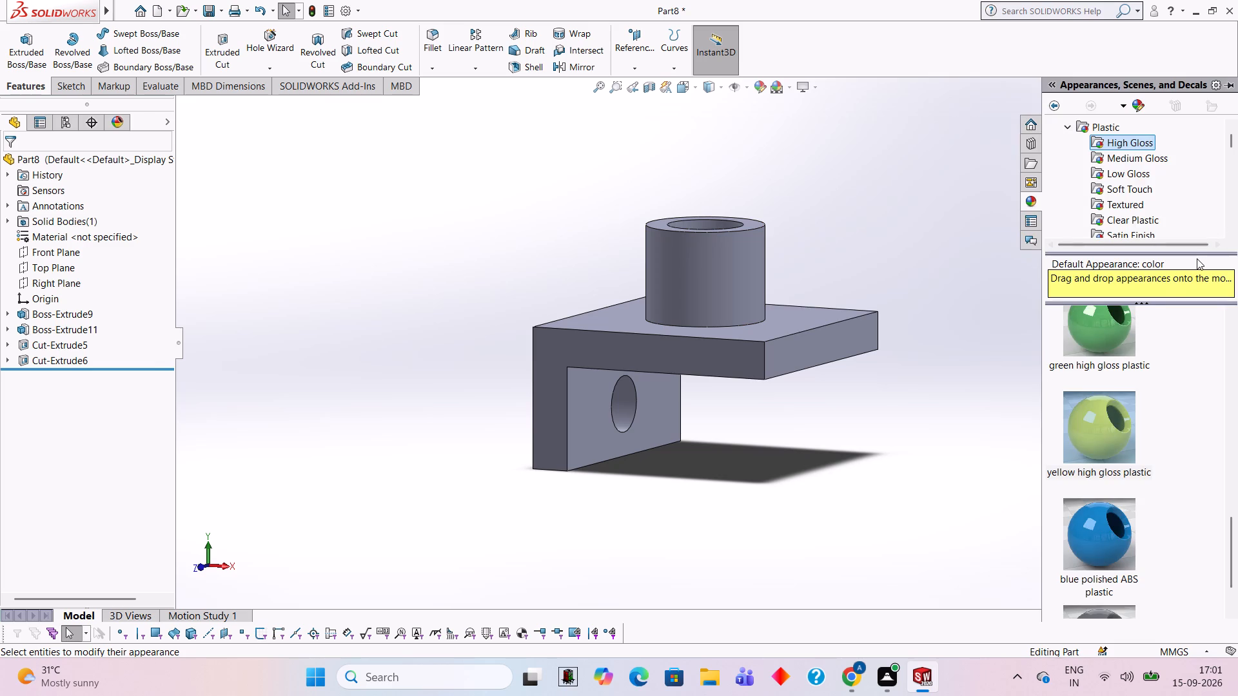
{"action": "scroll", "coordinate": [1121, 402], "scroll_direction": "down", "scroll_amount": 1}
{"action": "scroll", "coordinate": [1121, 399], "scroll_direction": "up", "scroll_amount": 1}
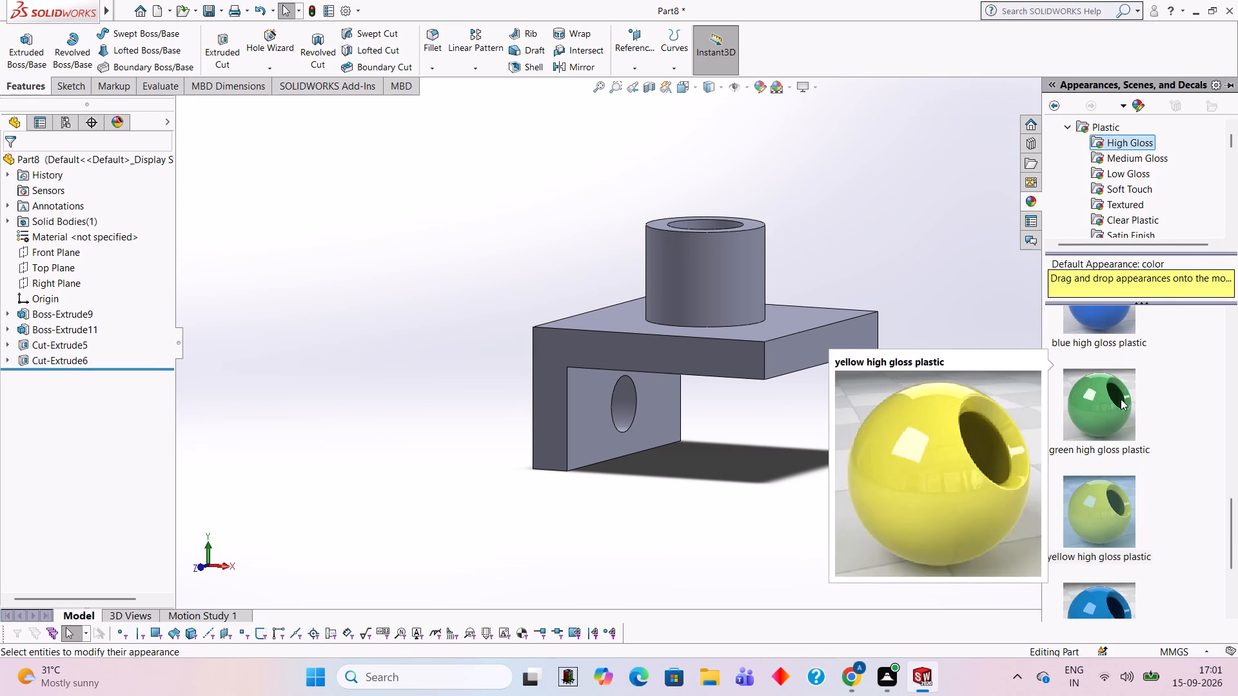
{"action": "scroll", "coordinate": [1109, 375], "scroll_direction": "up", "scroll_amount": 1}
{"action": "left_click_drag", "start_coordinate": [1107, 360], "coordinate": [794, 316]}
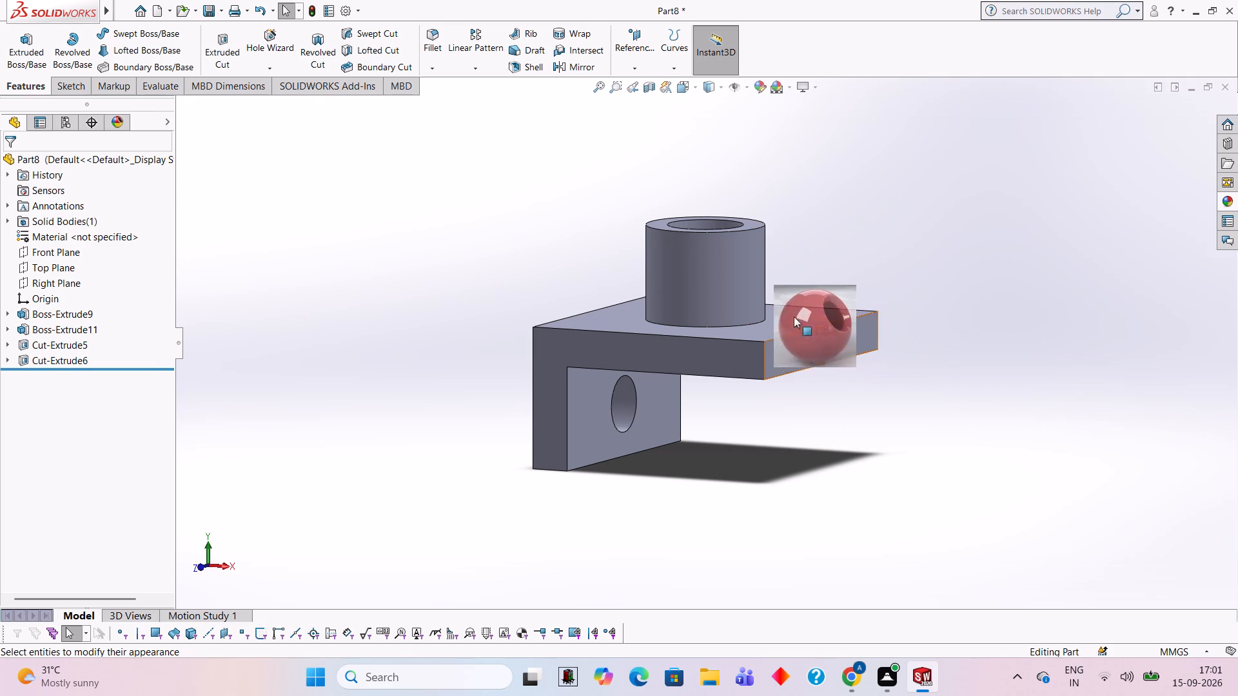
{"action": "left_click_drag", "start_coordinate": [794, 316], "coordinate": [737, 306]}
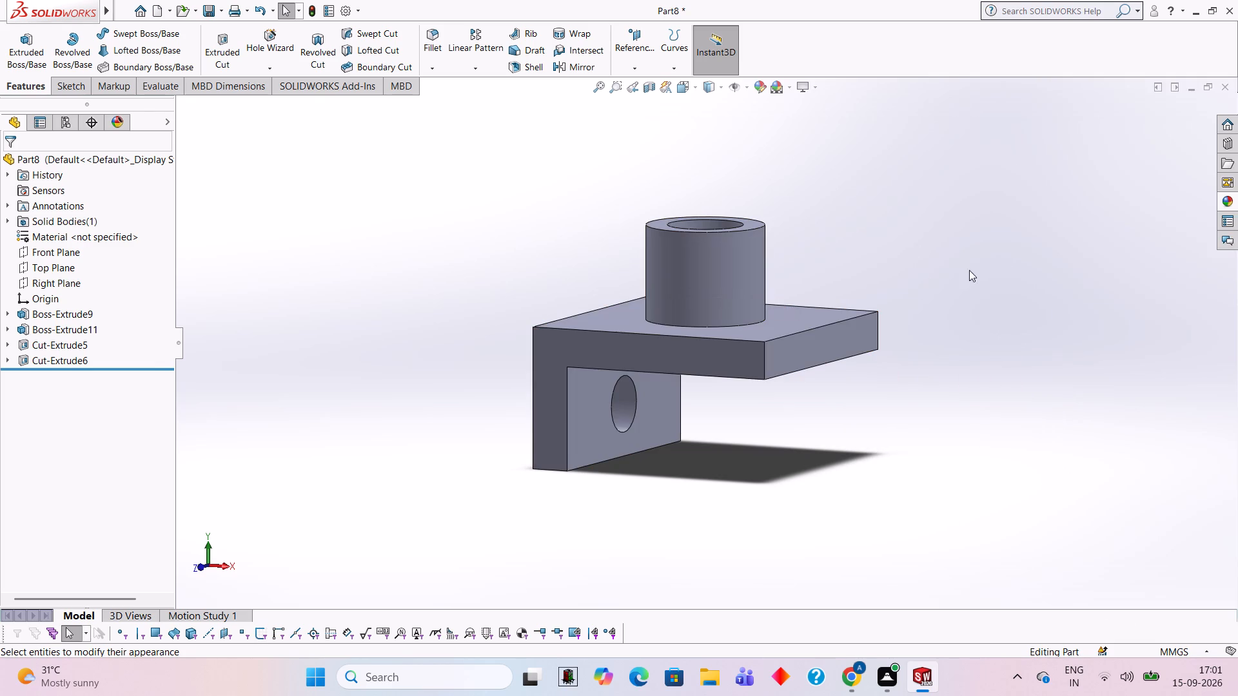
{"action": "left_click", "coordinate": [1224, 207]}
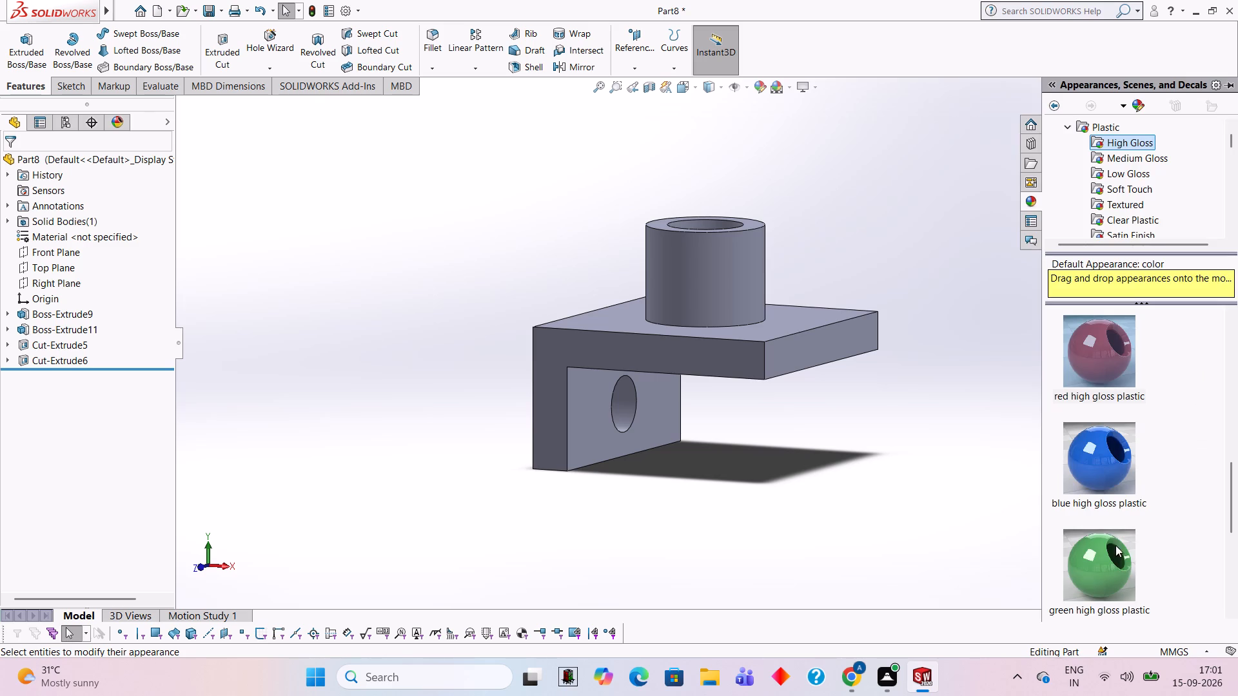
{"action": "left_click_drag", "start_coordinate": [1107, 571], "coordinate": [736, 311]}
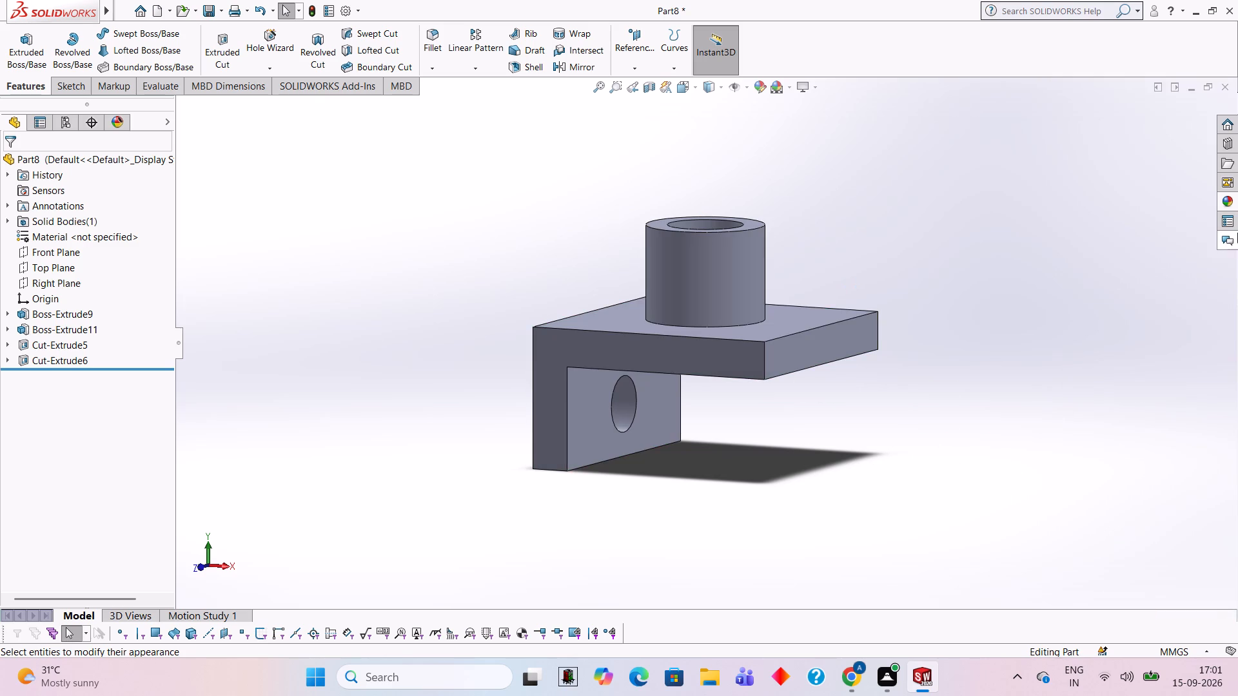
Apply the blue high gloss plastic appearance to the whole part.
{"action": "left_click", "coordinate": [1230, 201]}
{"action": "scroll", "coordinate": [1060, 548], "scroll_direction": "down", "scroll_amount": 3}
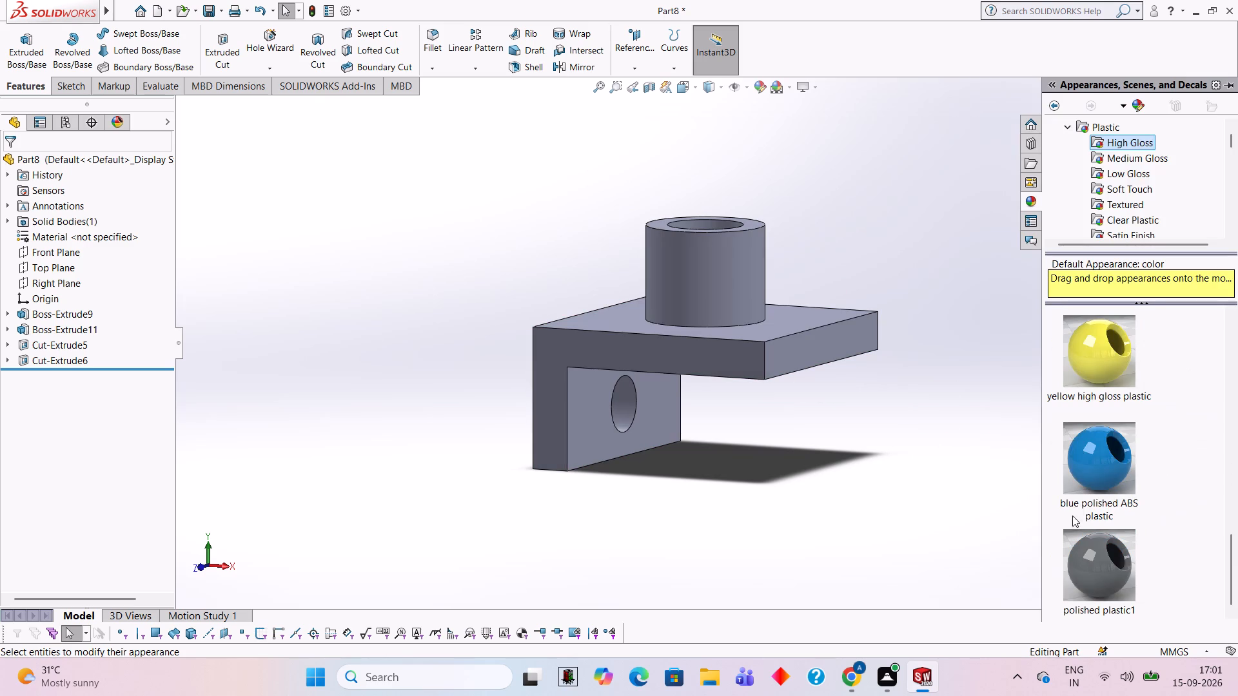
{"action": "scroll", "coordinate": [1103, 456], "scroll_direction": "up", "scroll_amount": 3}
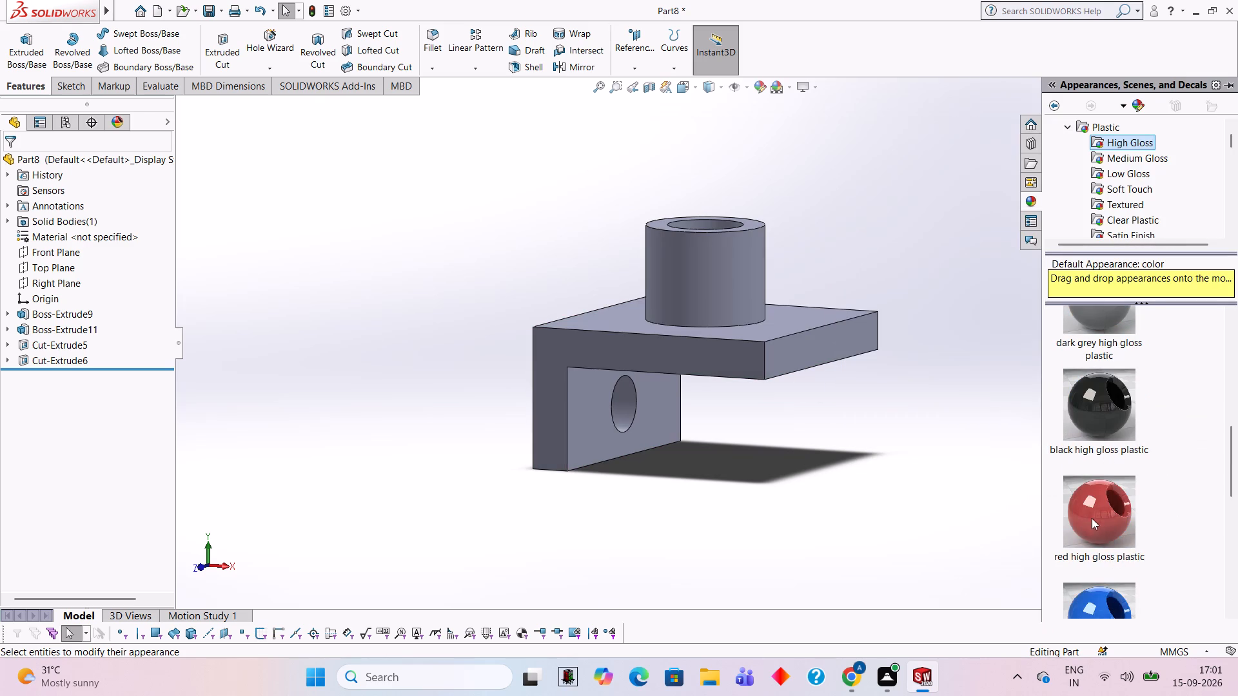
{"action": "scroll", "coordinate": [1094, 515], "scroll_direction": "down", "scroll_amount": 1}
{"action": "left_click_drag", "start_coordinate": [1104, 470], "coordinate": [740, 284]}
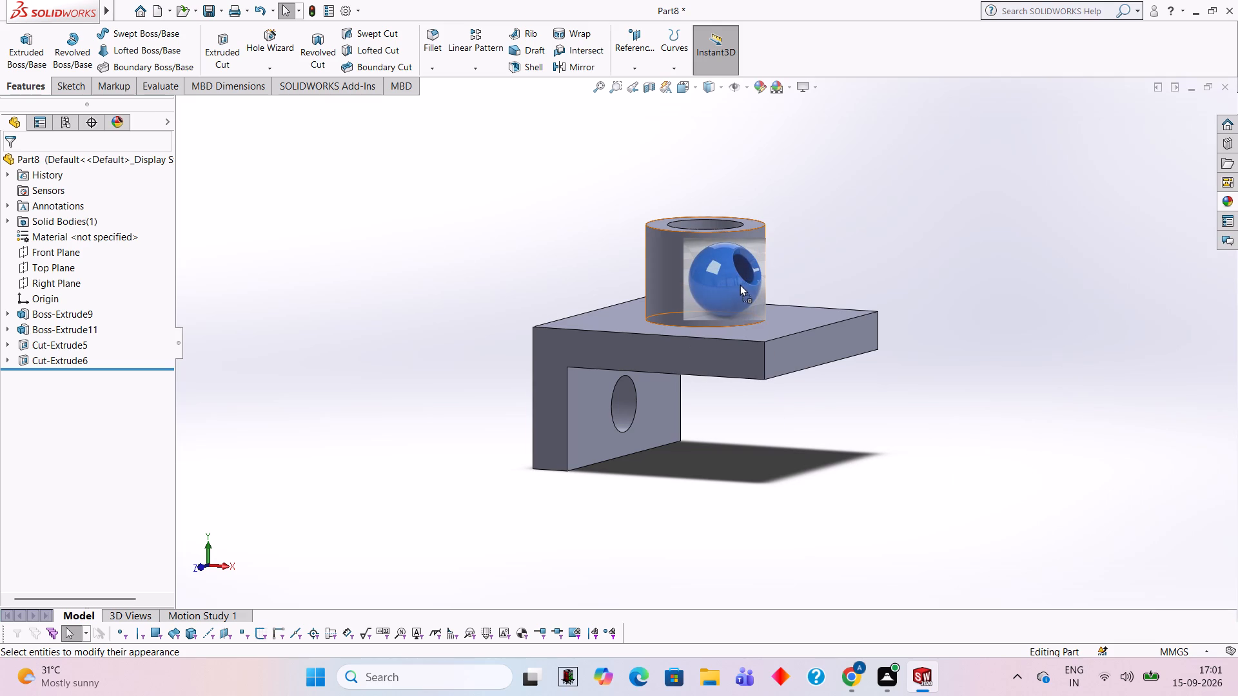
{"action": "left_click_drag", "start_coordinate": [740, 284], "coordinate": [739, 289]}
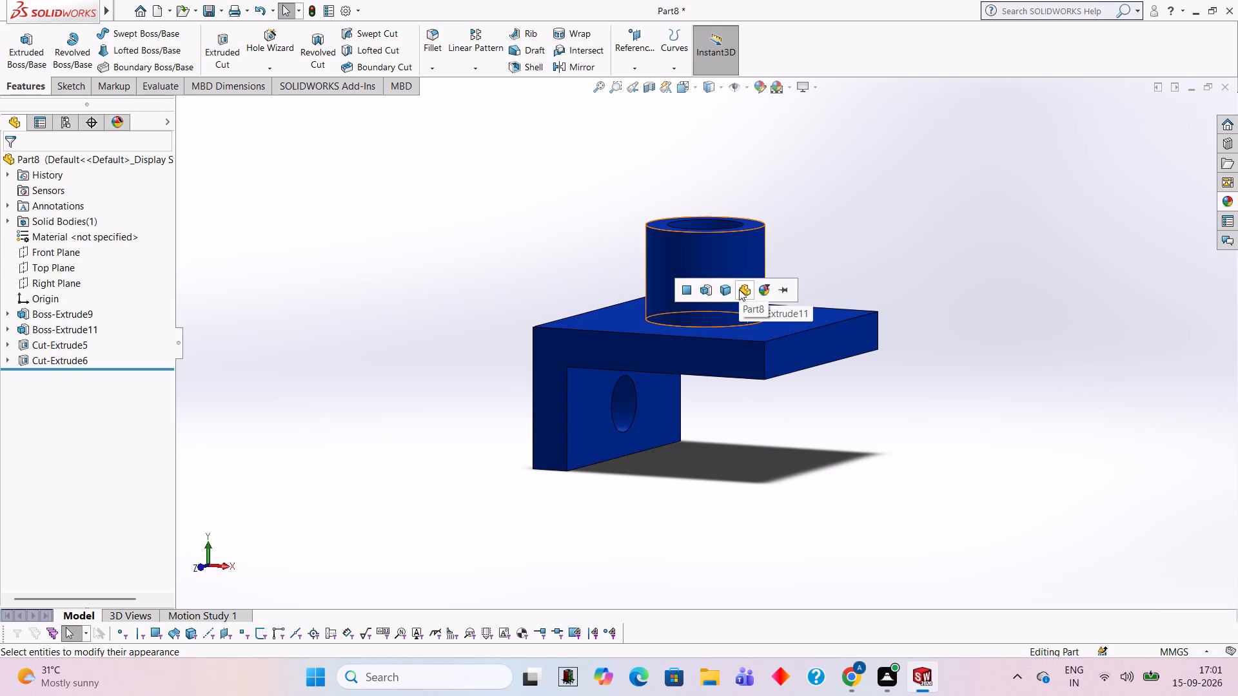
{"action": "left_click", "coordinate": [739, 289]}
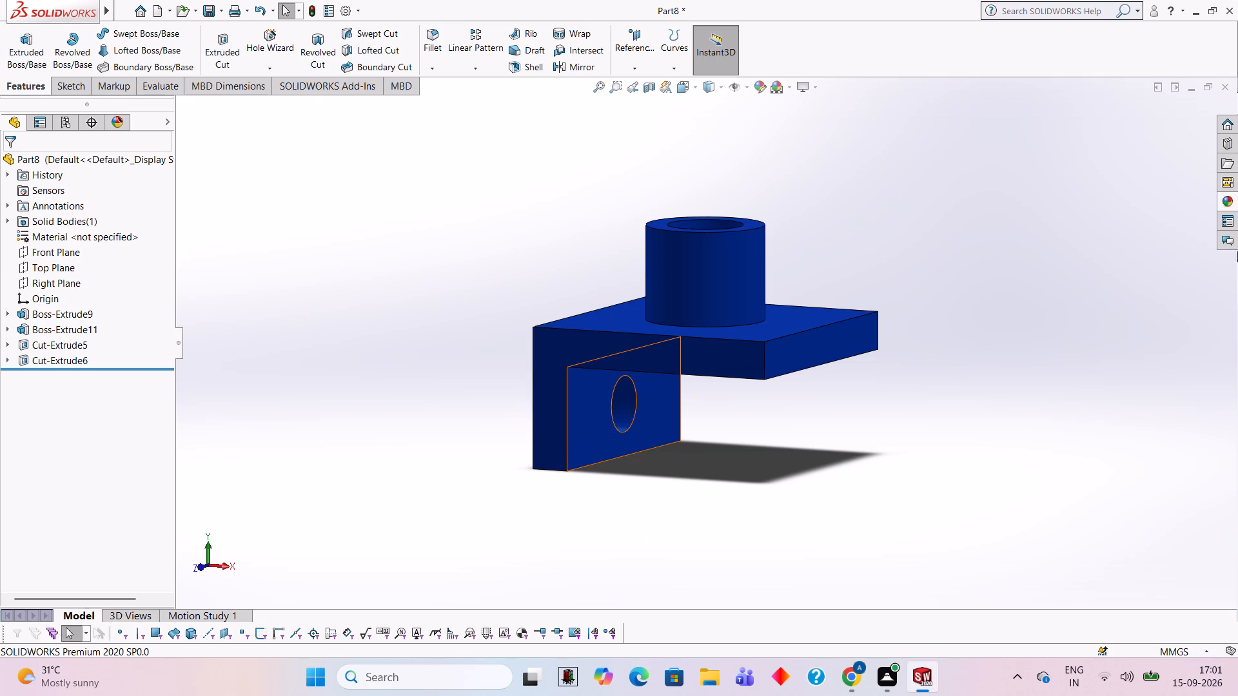
Apply the yellow high gloss plastic appearance to the cut feature of the 12 mm hole in the vertical leg.
{"action": "left_click", "coordinate": [1235, 198]}
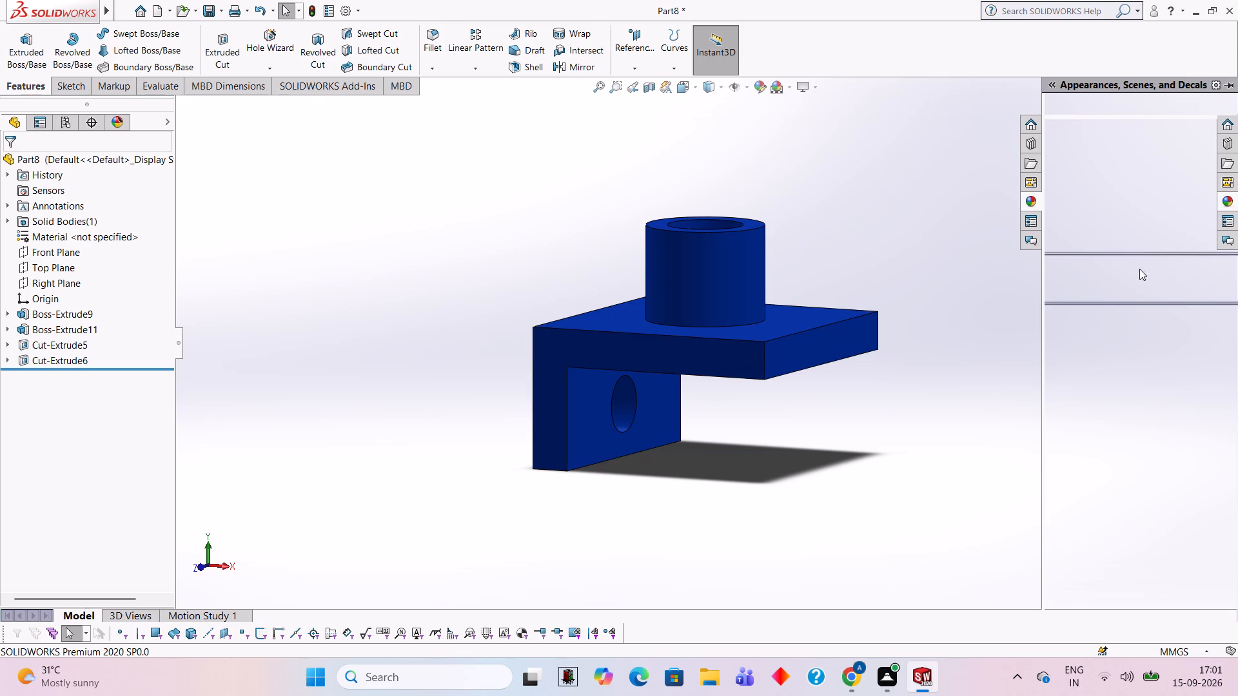
{"action": "scroll", "coordinate": [1115, 530], "scroll_direction": "down", "scroll_amount": 1}
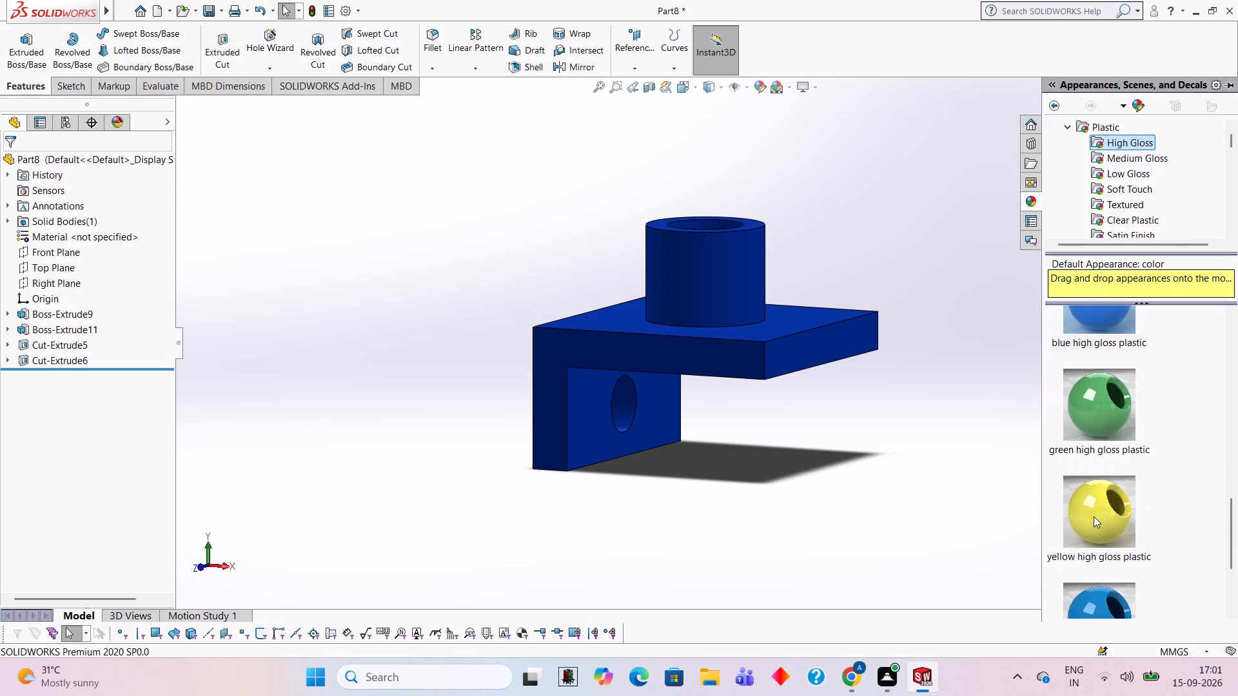
{"action": "left_click_drag", "start_coordinate": [1094, 516], "coordinate": [617, 415]}
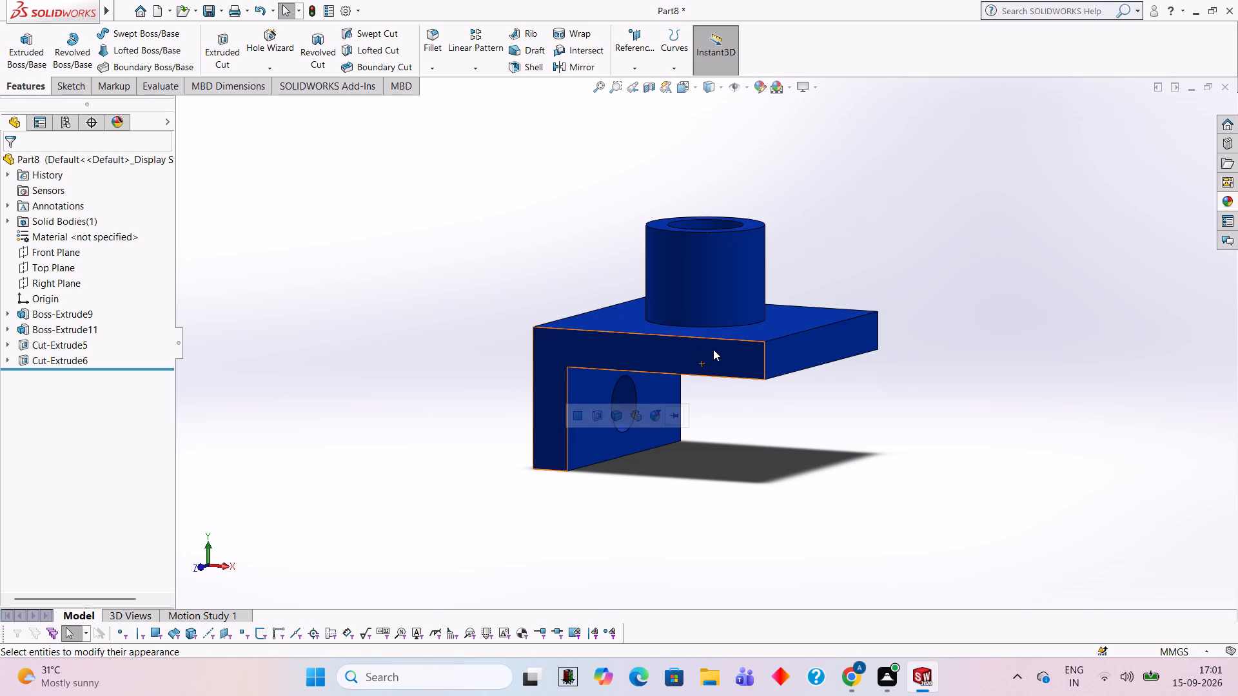
{"action": "left_click", "coordinate": [1230, 200]}
{"action": "left_click_drag", "start_coordinate": [1098, 503], "coordinate": [619, 397]}
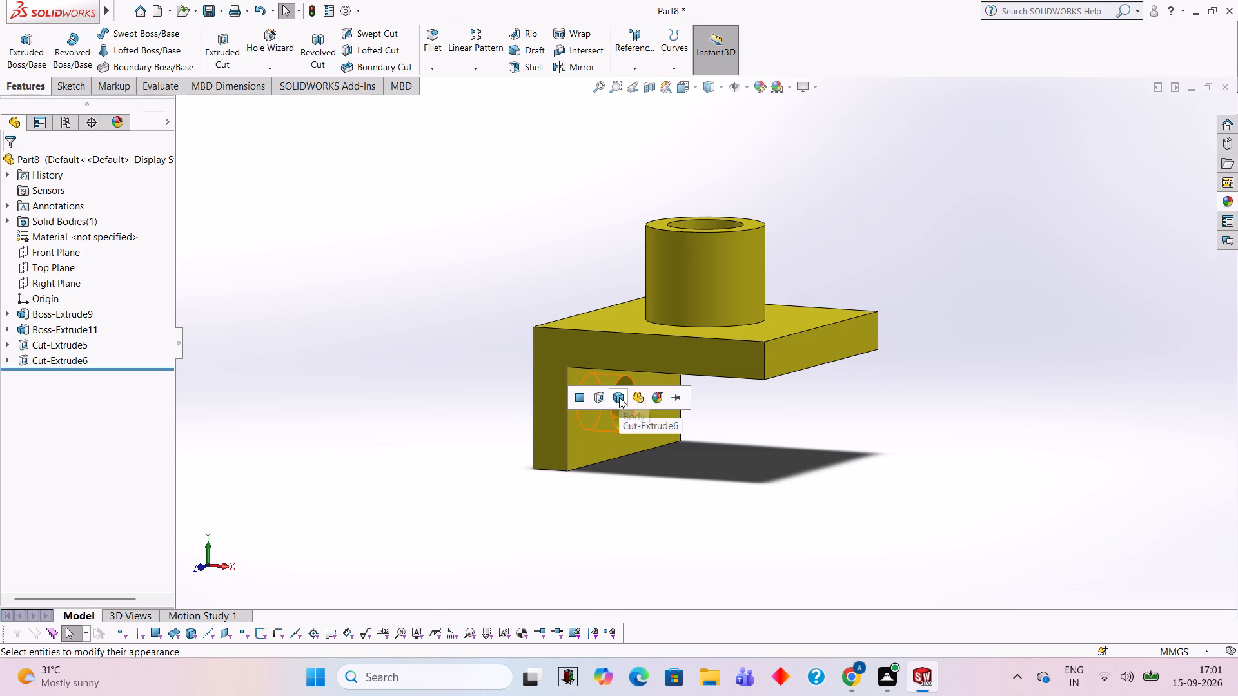
{"action": "left_click", "coordinate": [601, 397]}
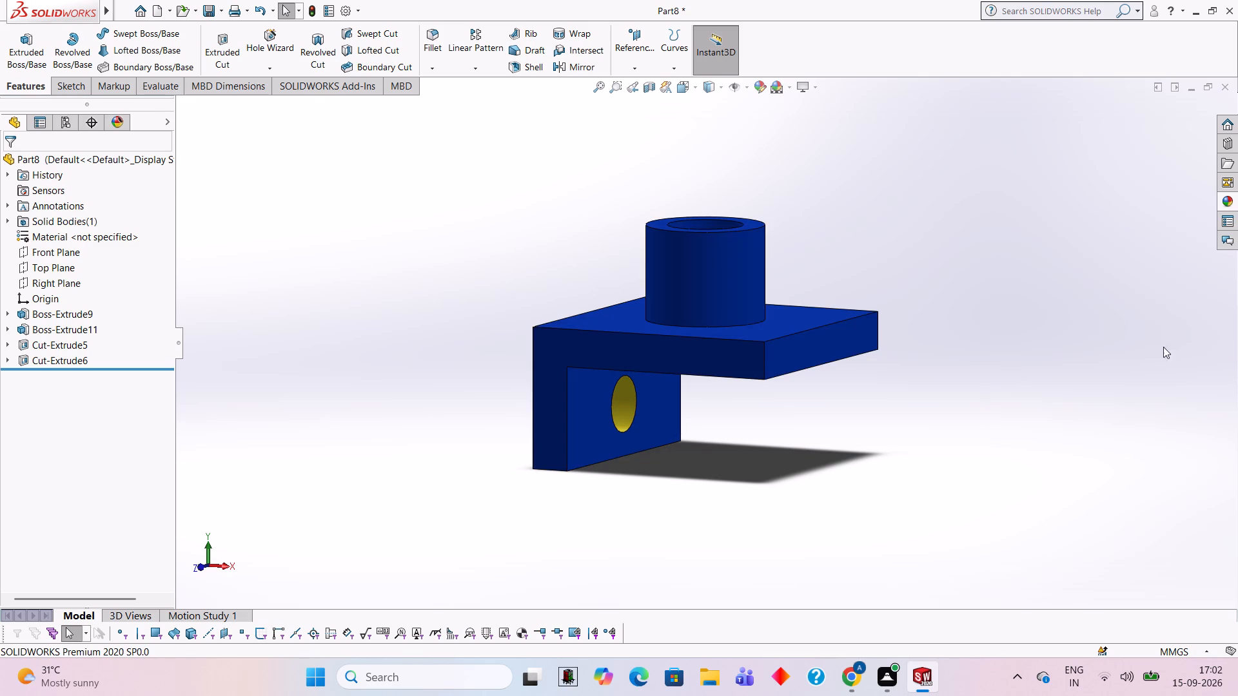
Apply the yellow high gloss plastic appearance to the whole part.
{"action": "left_click", "coordinate": [1231, 204]}
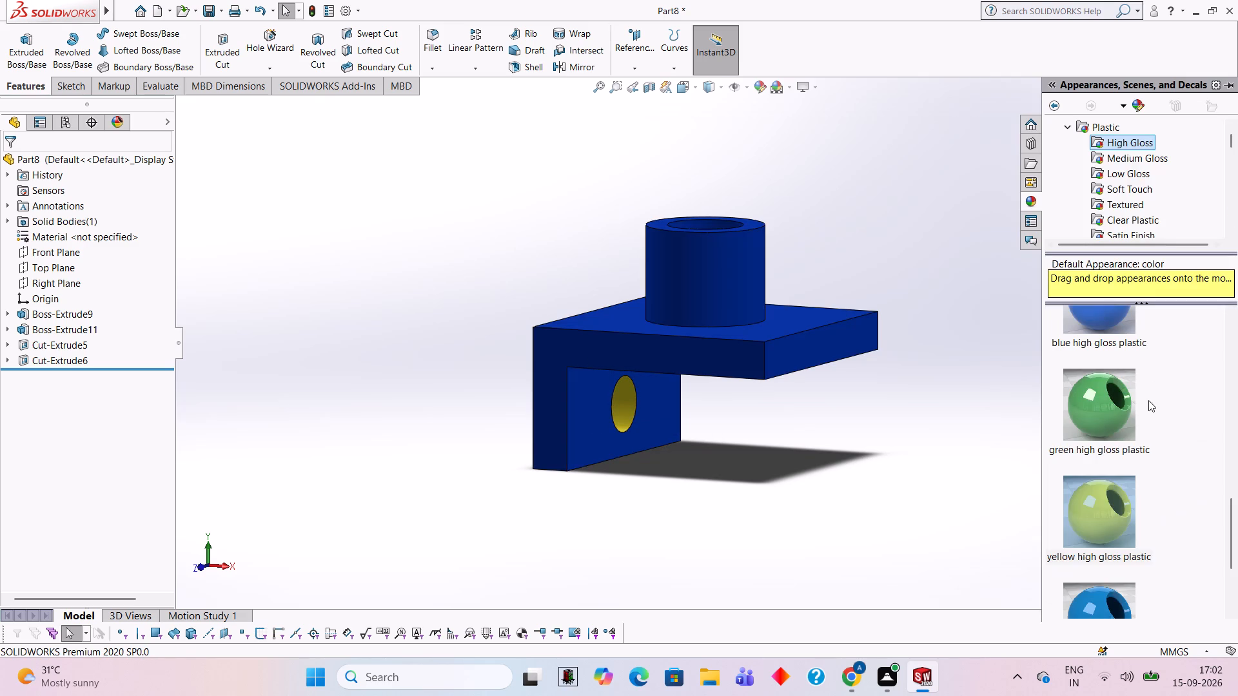
{"action": "left_click_drag", "start_coordinate": [1117, 503], "coordinate": [740, 168]}
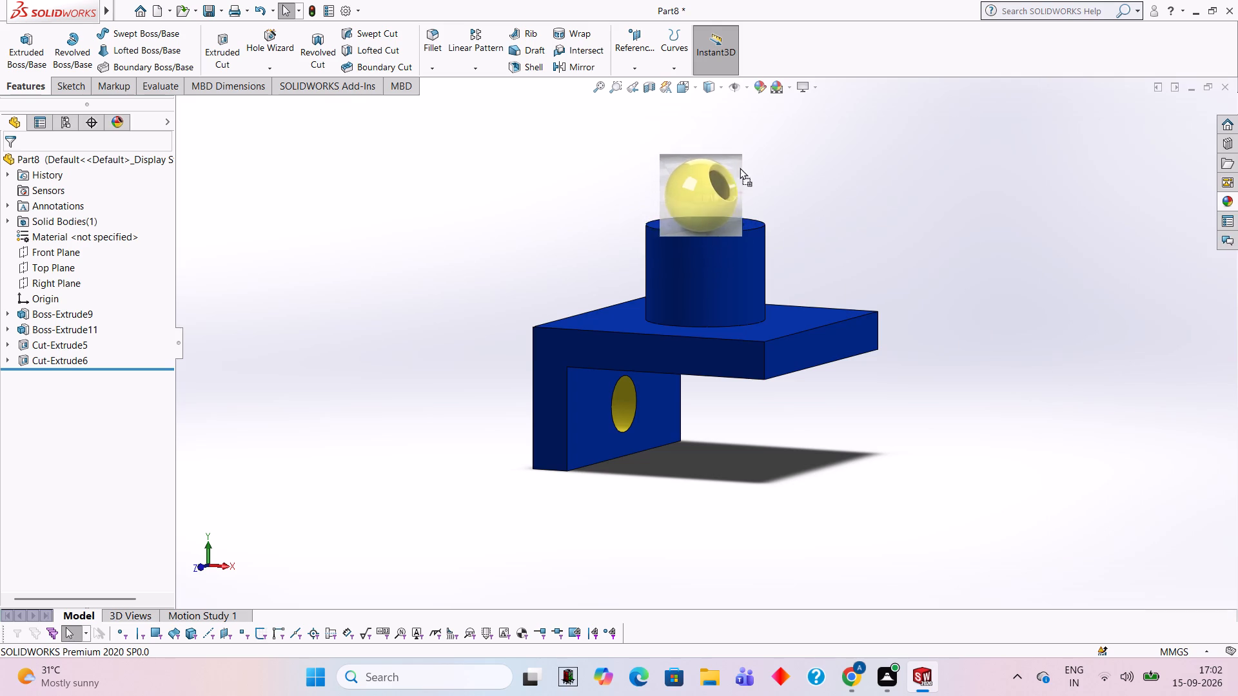
{"action": "left_click_drag", "start_coordinate": [740, 168], "coordinate": [887, 186]}
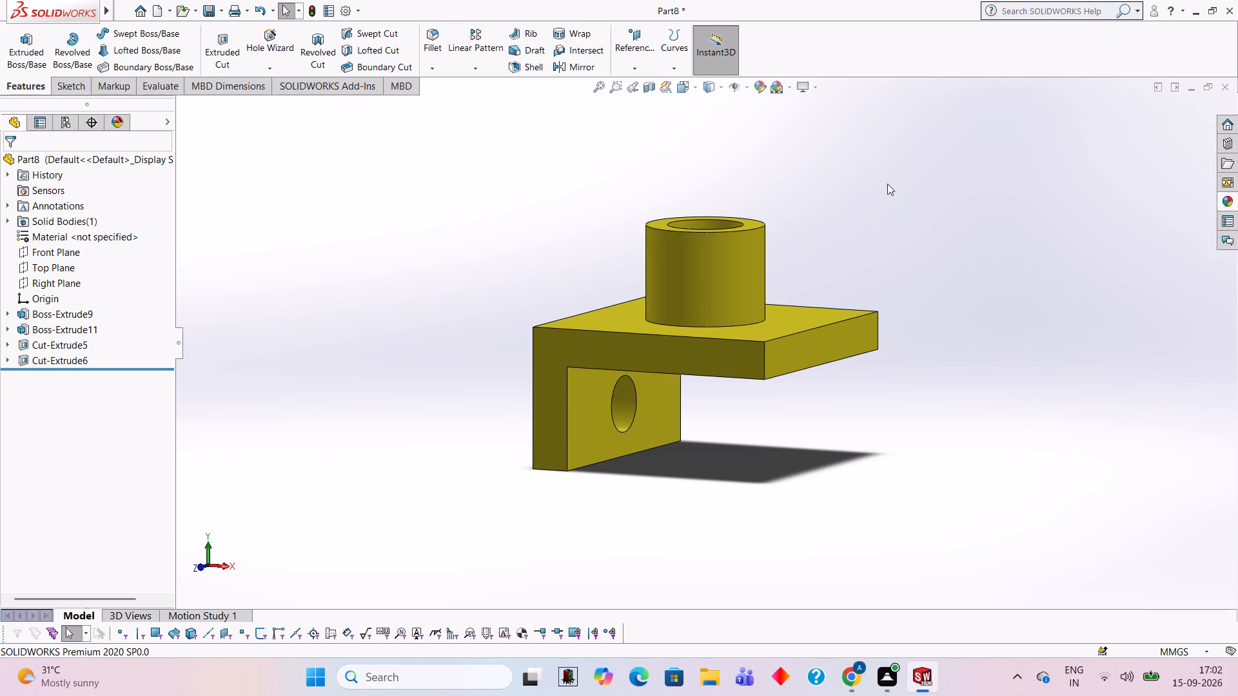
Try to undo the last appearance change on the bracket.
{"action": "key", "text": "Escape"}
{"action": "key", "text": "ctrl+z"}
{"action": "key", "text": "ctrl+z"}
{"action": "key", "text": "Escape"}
Apply the blue high gloss plastic appearance to the bracket's solid body.
{"action": "left_click", "coordinate": [1223, 202]}
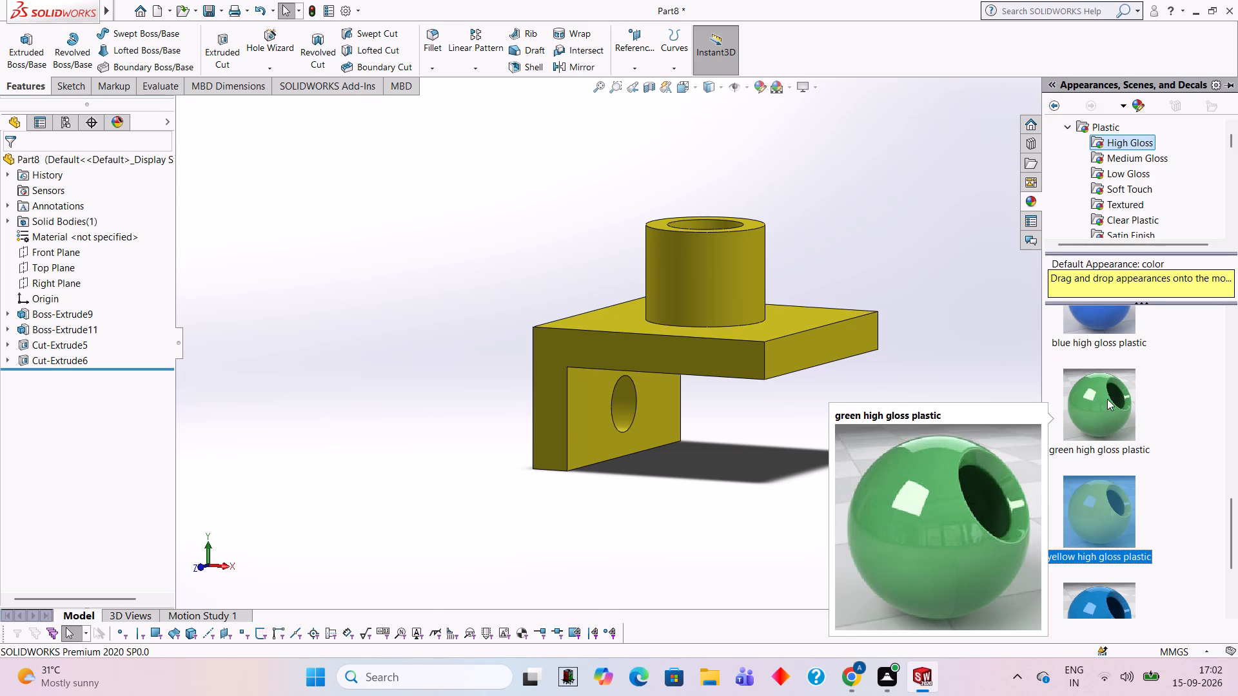
{"action": "scroll", "coordinate": [1107, 387], "scroll_direction": "down", "scroll_amount": 1}
{"action": "scroll", "coordinate": [1107, 387], "scroll_direction": "up", "scroll_amount": 2}
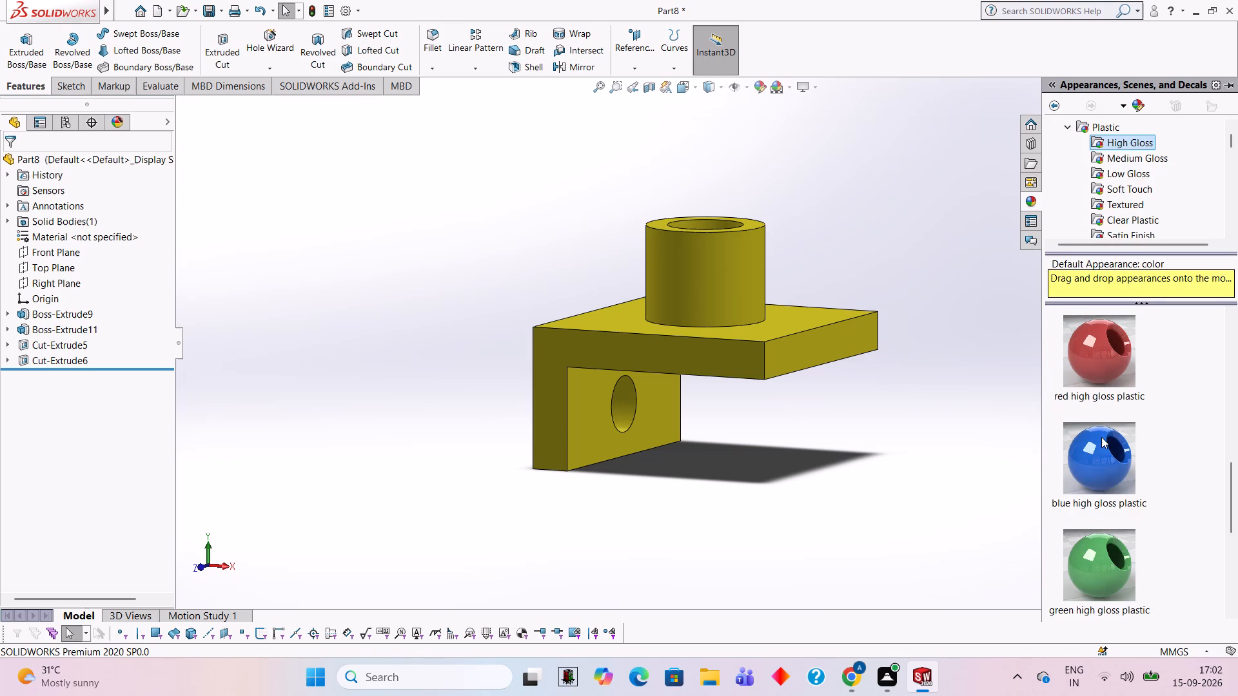
{"action": "left_click_drag", "start_coordinate": [1101, 437], "coordinate": [727, 264]}
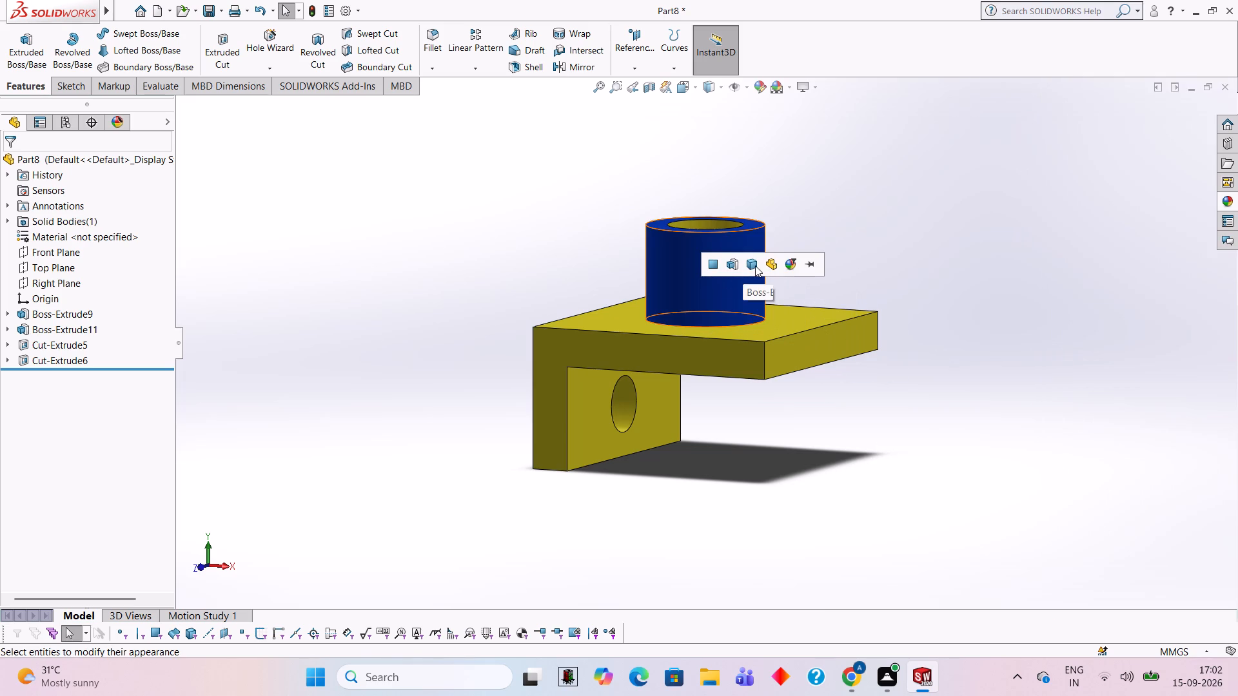
{"action": "left_click", "coordinate": [755, 266]}
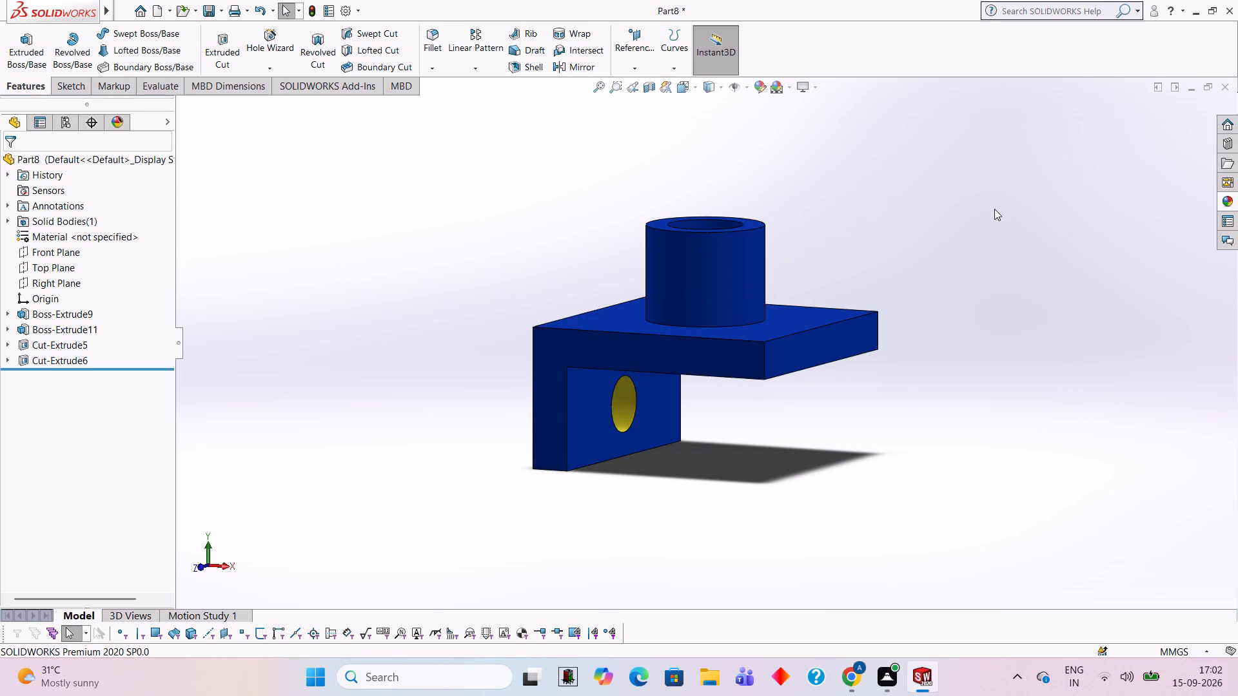
Apply the yellow high gloss plastic appearance to the cut feature of the 16 mm bore in the round boss.
{"action": "right_click", "coordinate": [994, 209]}
{"action": "left_click", "coordinate": [1035, 264]}
{"action": "left_click_drag", "start_coordinate": [879, 256], "coordinate": [892, 319]}
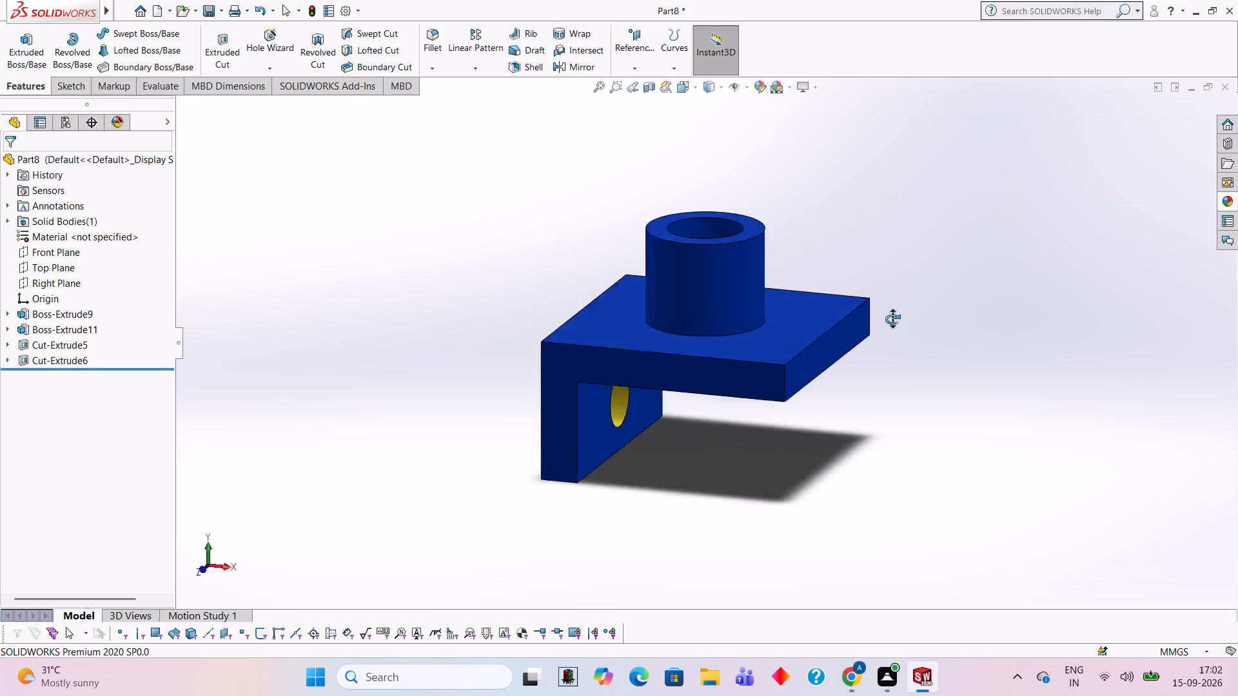
{"action": "left_click_drag", "start_coordinate": [892, 319], "coordinate": [919, 426]}
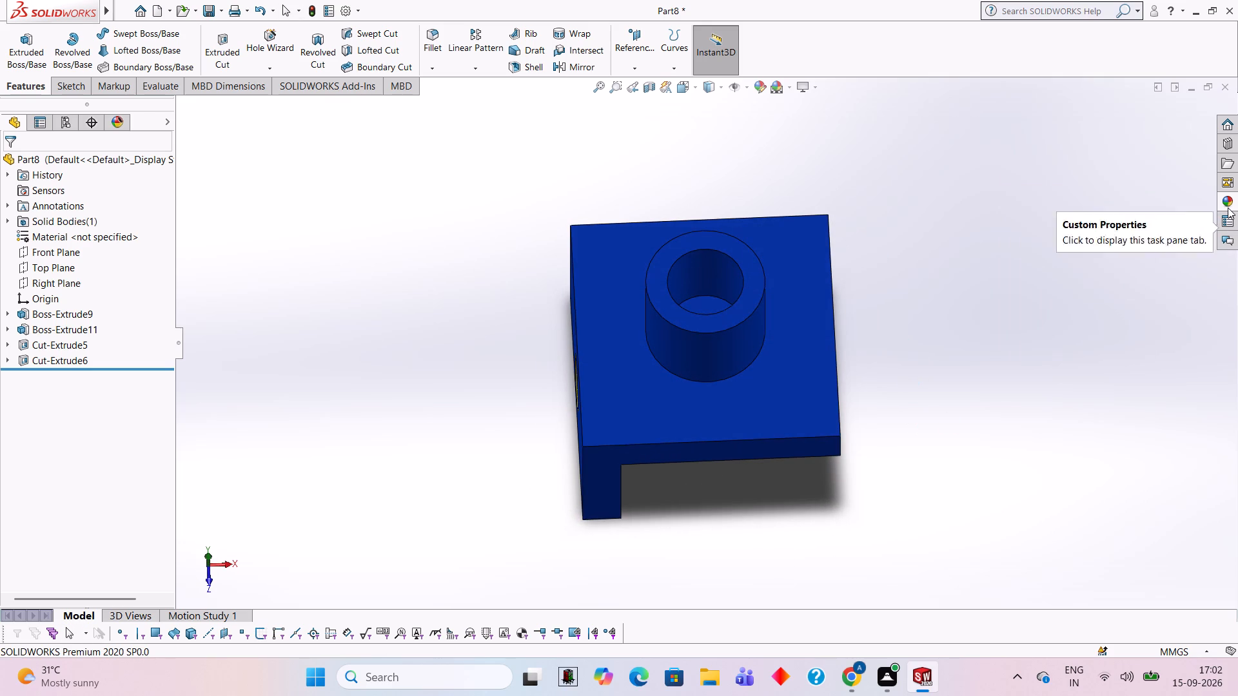
{"action": "left_click", "coordinate": [1228, 208]}
{"action": "scroll", "coordinate": [1126, 376], "scroll_direction": "up", "scroll_amount": 1}
{"action": "scroll", "coordinate": [1123, 376], "scroll_direction": "down", "scroll_amount": 4}
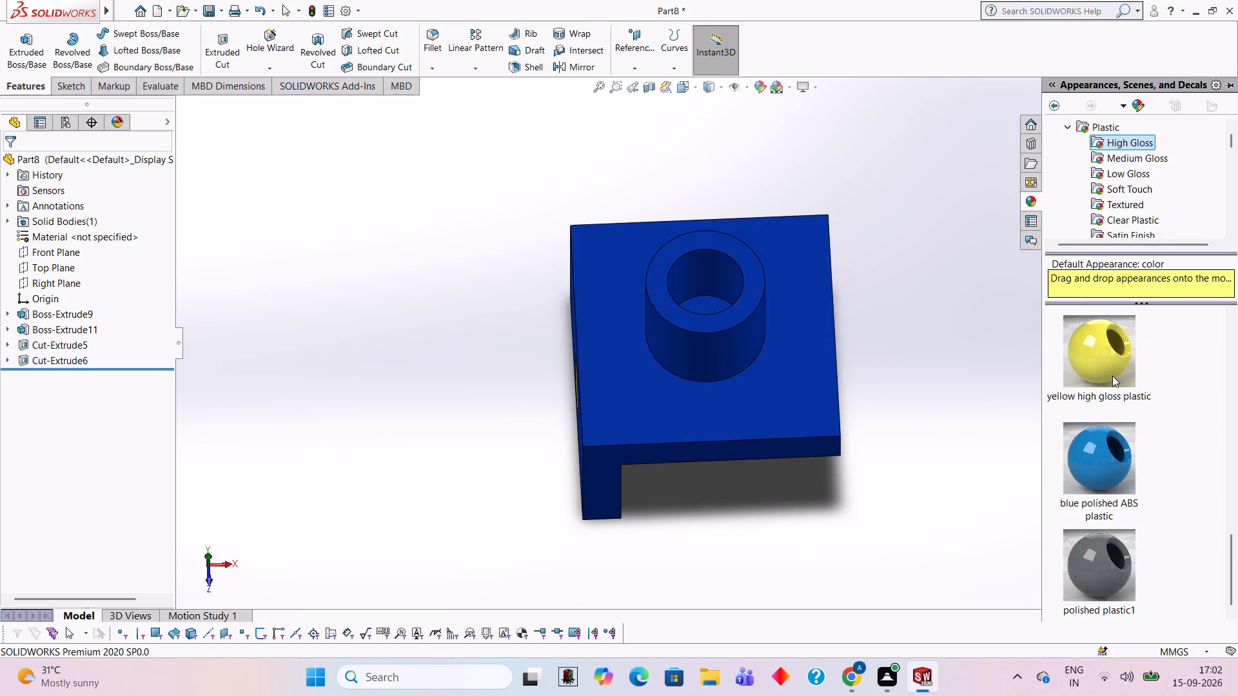
{"action": "left_click_drag", "start_coordinate": [1110, 356], "coordinate": [722, 277]}
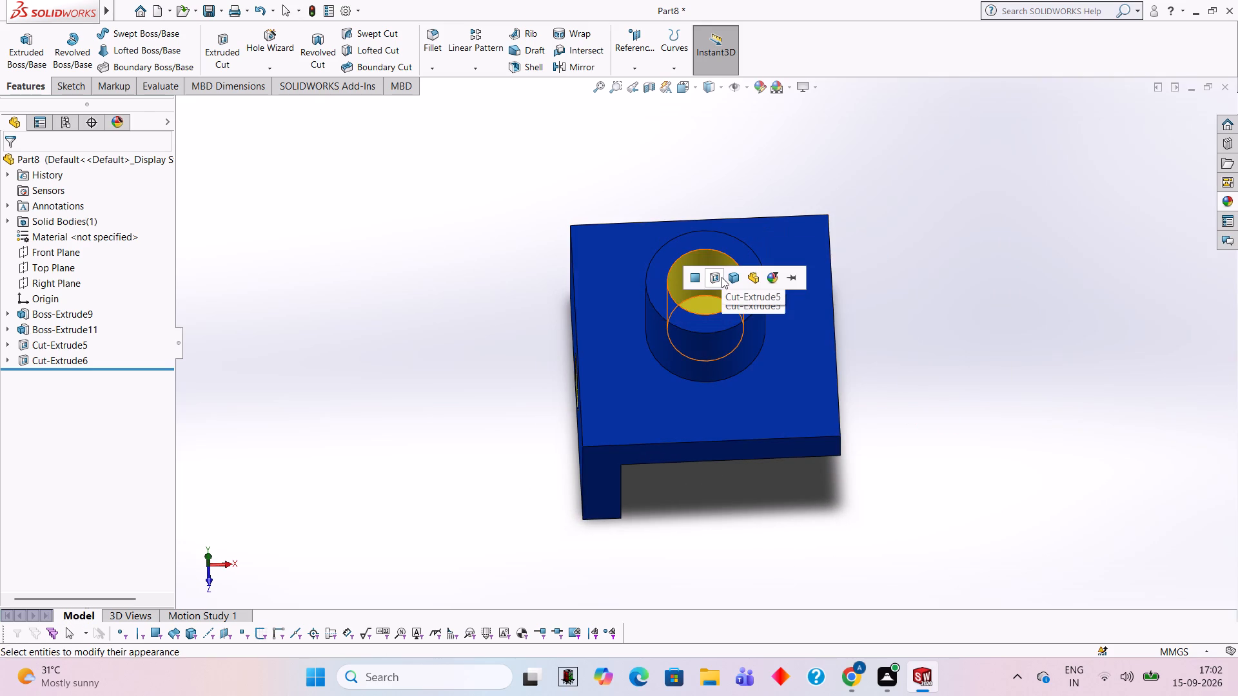
{"action": "left_click", "coordinate": [722, 277]}
Examine the coloured bracket from several angles, including the boss bore and the hole in the vertical leg.
{"action": "scroll", "coordinate": [954, 278], "scroll_direction": "up", "scroll_amount": 2}
{"action": "scroll", "coordinate": [954, 278], "scroll_direction": "down", "scroll_amount": 2}
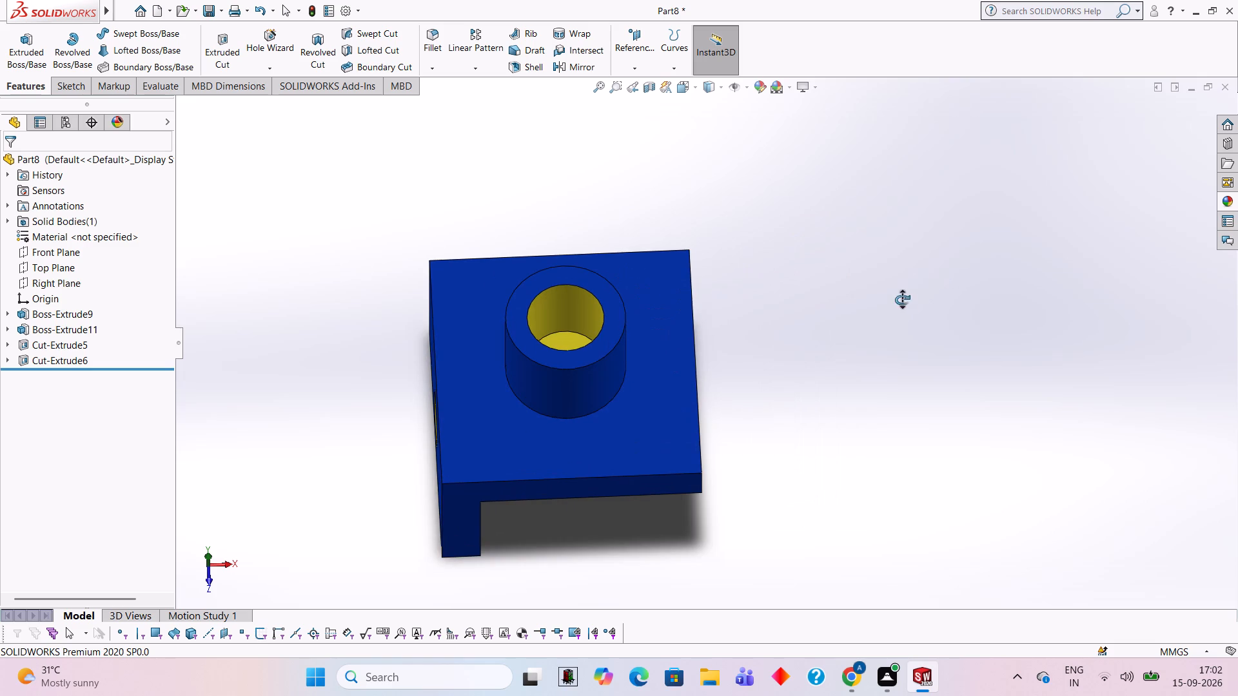
{"action": "right_click", "coordinate": [892, 246]}
{"action": "double_click", "coordinate": [862, 199]}
{"action": "left_click_drag", "start_coordinate": [835, 385], "coordinate": [776, 243]}
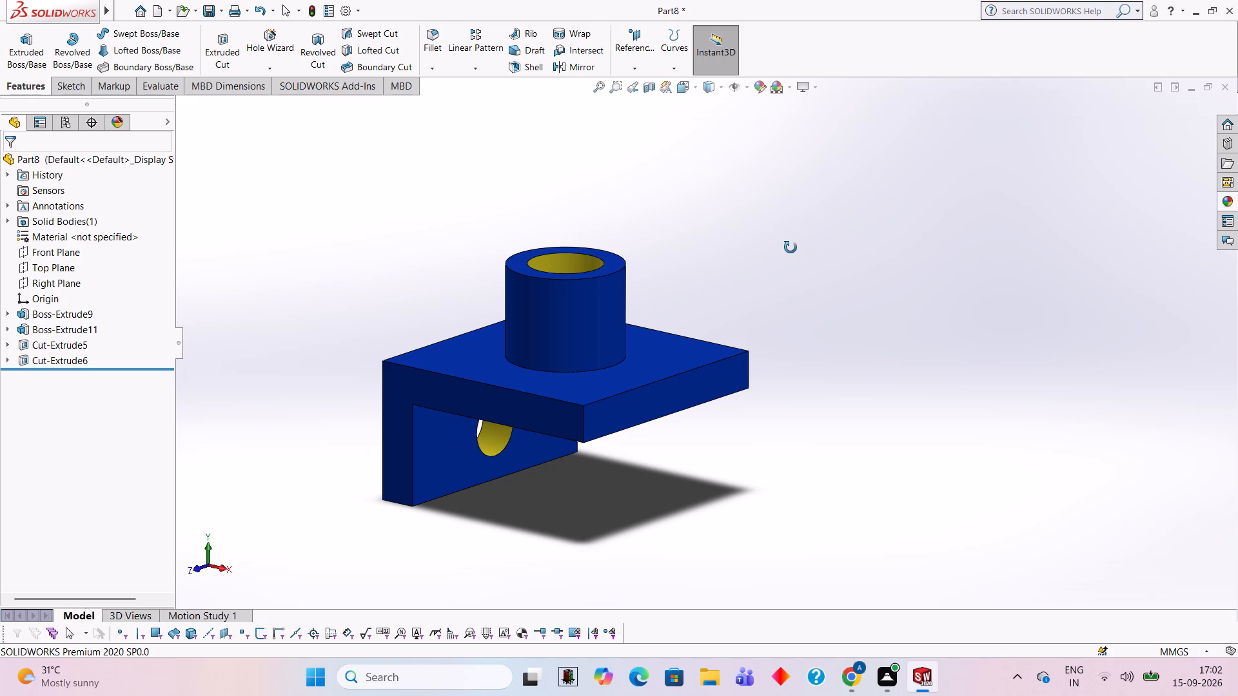
{"action": "left_click_drag", "start_coordinate": [798, 285], "coordinate": [803, 265]}
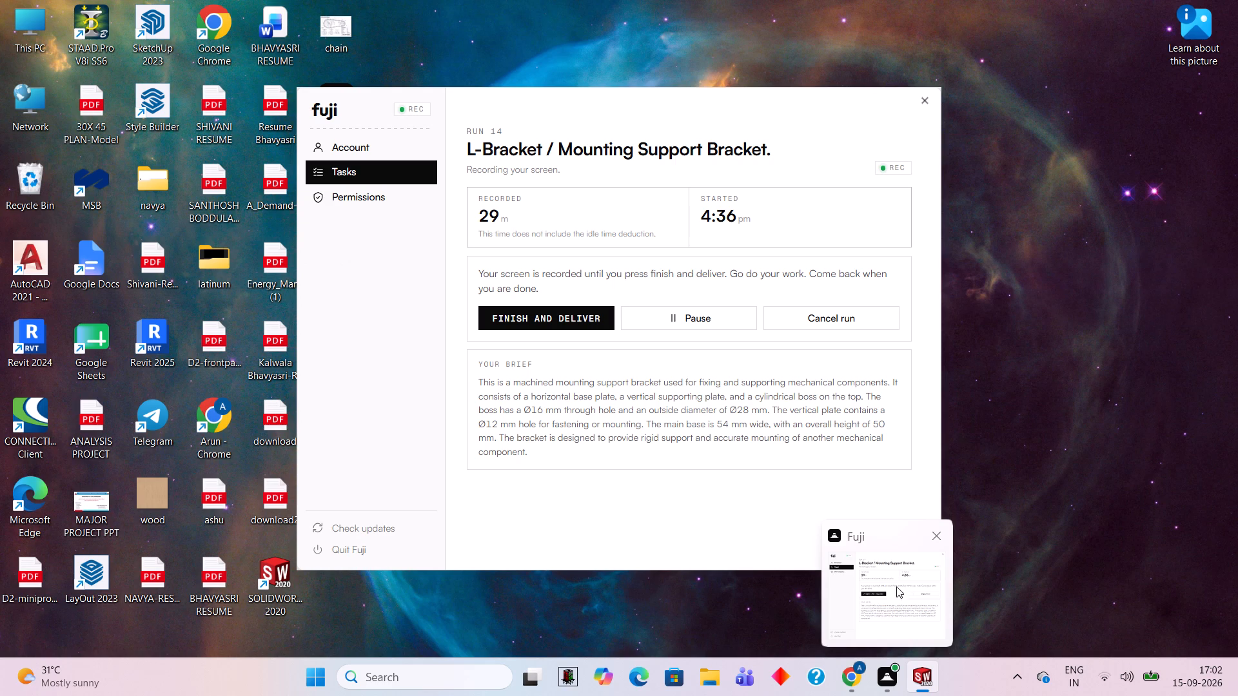
{"action": "left_click", "coordinate": [950, 412]}
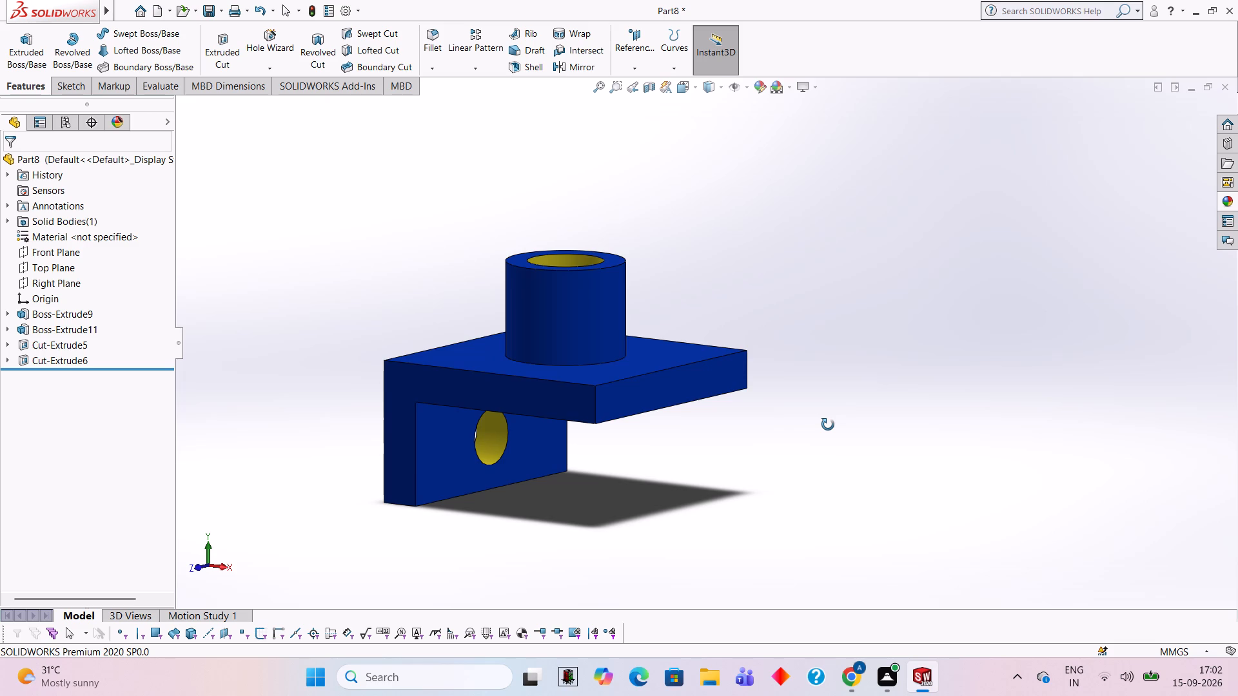
{"action": "left_click", "coordinate": [926, 307]}
{"action": "left_click_drag", "start_coordinate": [768, 231], "coordinate": [895, 229]}
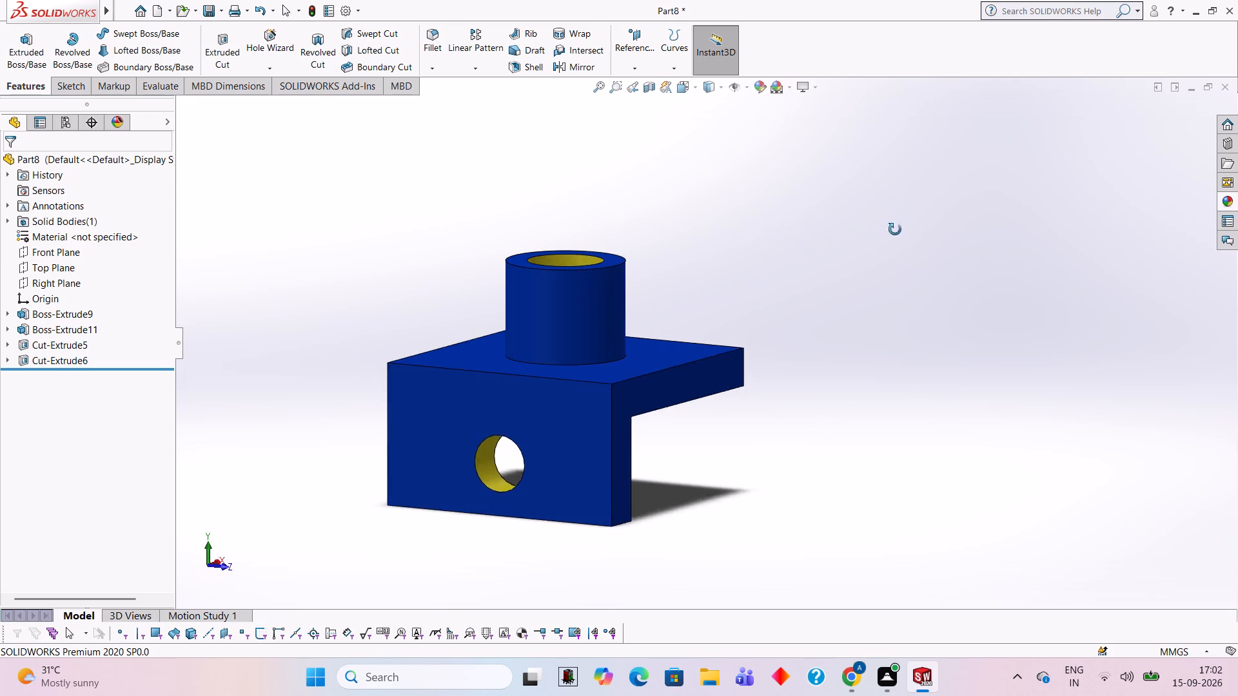
{"action": "left_click_drag", "start_coordinate": [895, 229], "coordinate": [775, 226]}
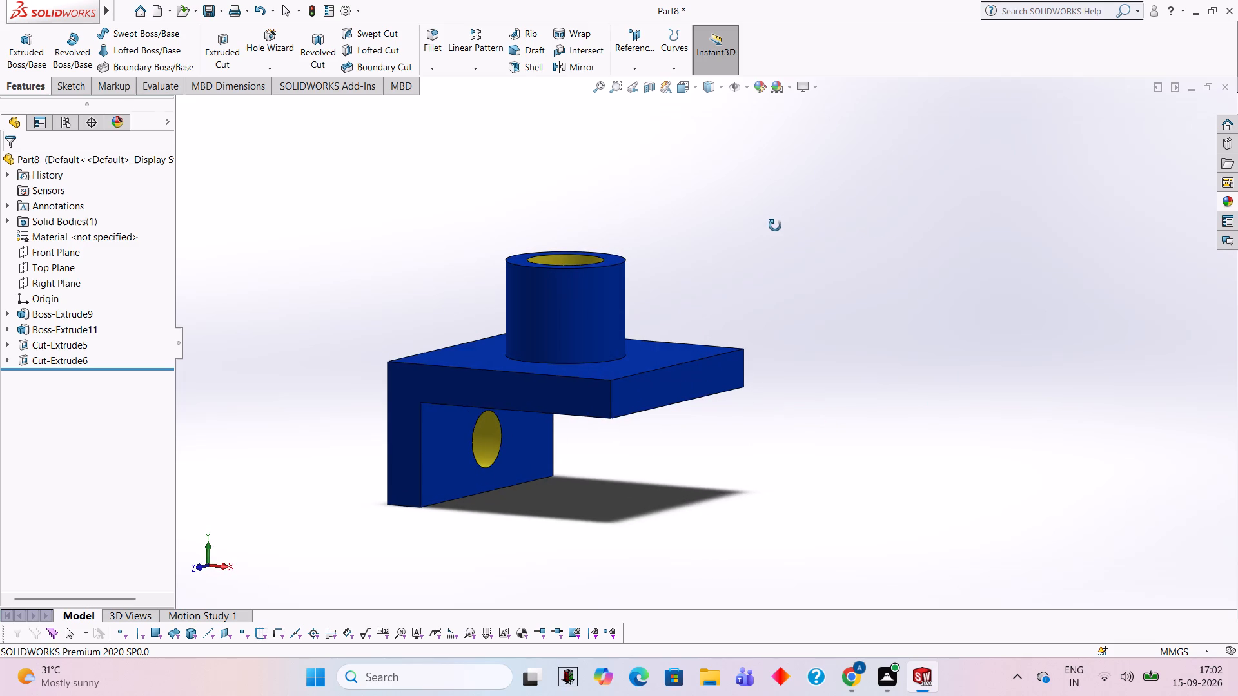
{"action": "left_click_drag", "start_coordinate": [775, 226], "coordinate": [758, 221]}
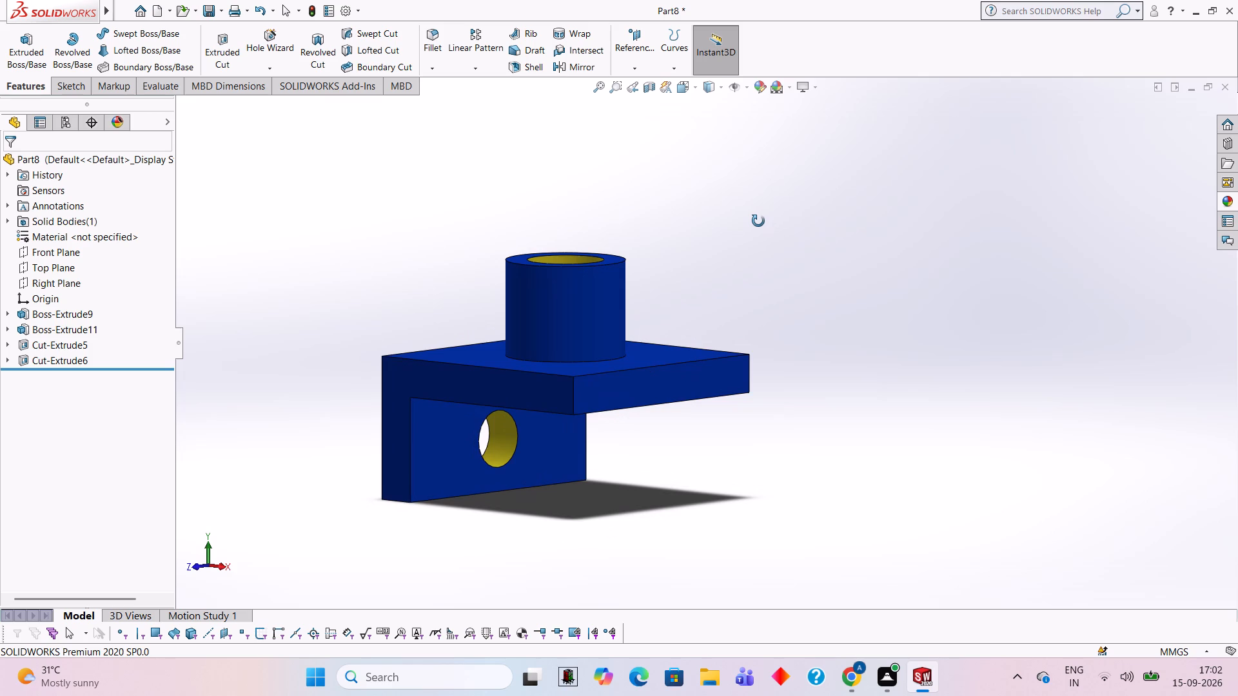
{"action": "left_click_drag", "start_coordinate": [758, 221], "coordinate": [761, 221]}
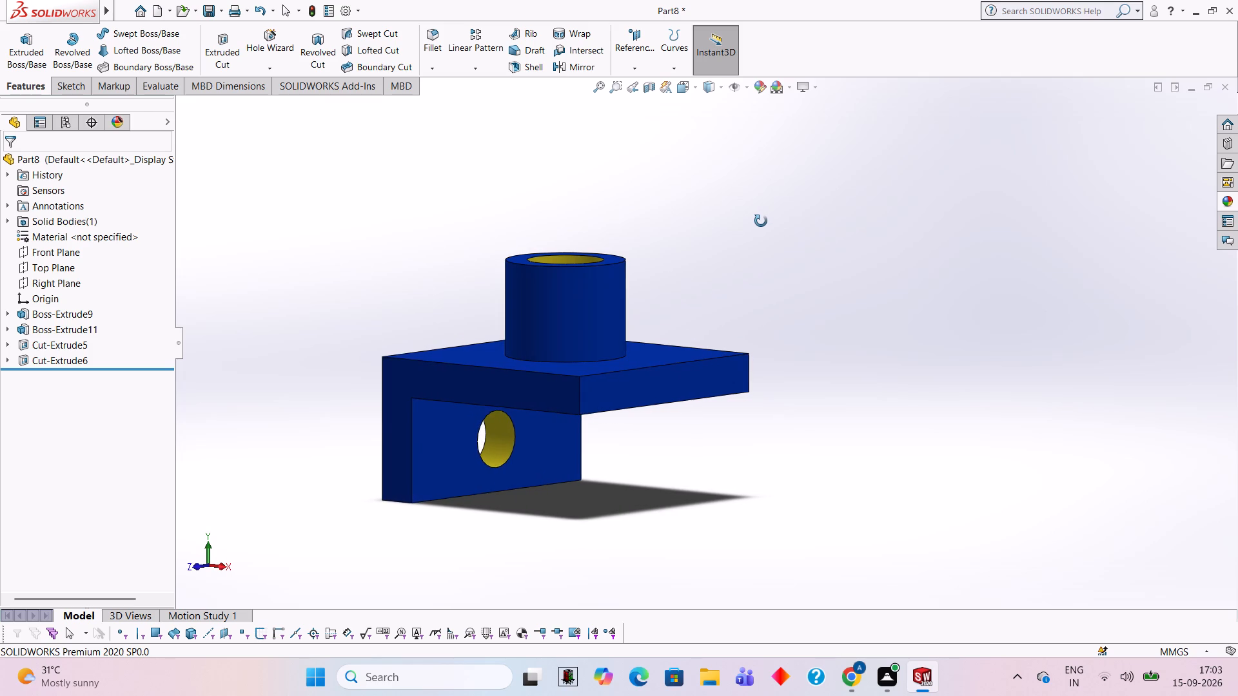
{"action": "left_click_drag", "start_coordinate": [761, 221], "coordinate": [785, 221]}
{"action": "left_click_drag", "start_coordinate": [783, 220], "coordinate": [772, 220]}
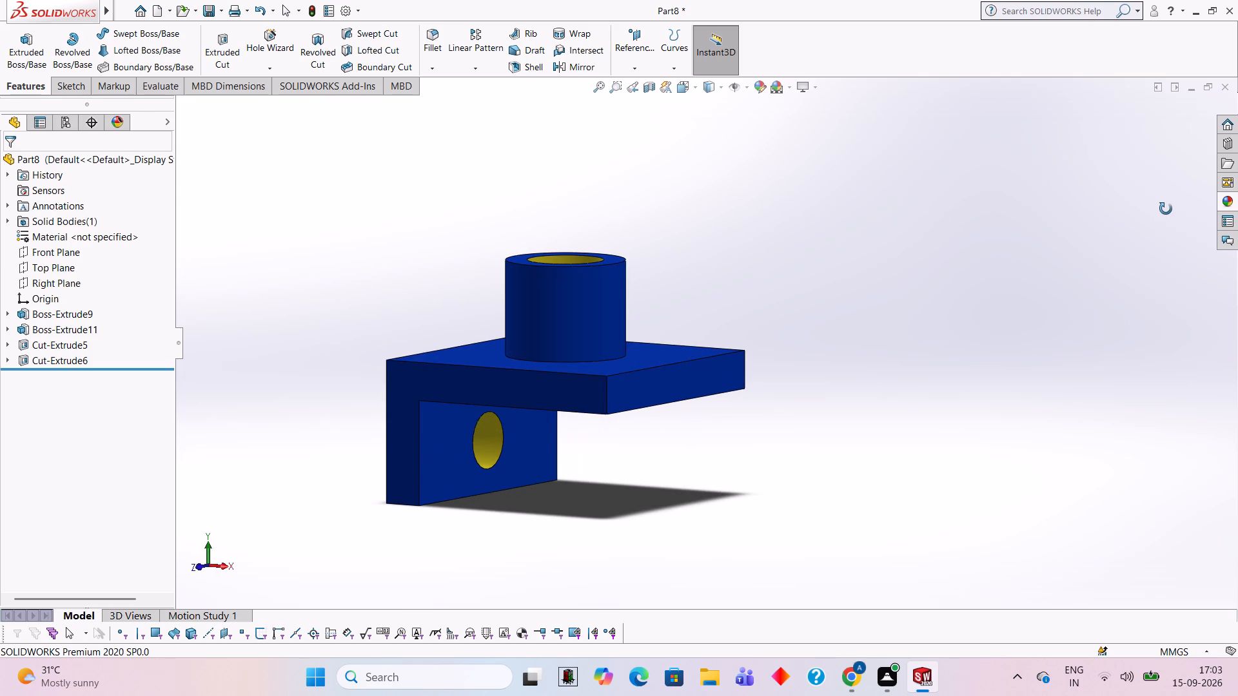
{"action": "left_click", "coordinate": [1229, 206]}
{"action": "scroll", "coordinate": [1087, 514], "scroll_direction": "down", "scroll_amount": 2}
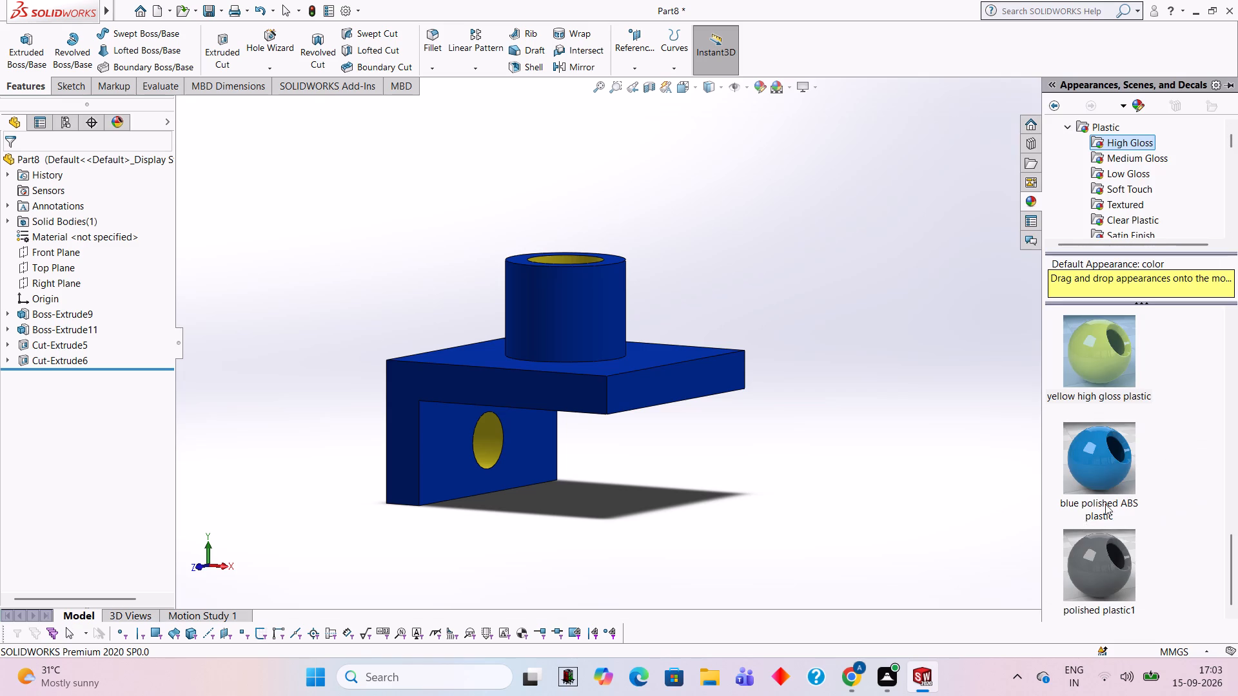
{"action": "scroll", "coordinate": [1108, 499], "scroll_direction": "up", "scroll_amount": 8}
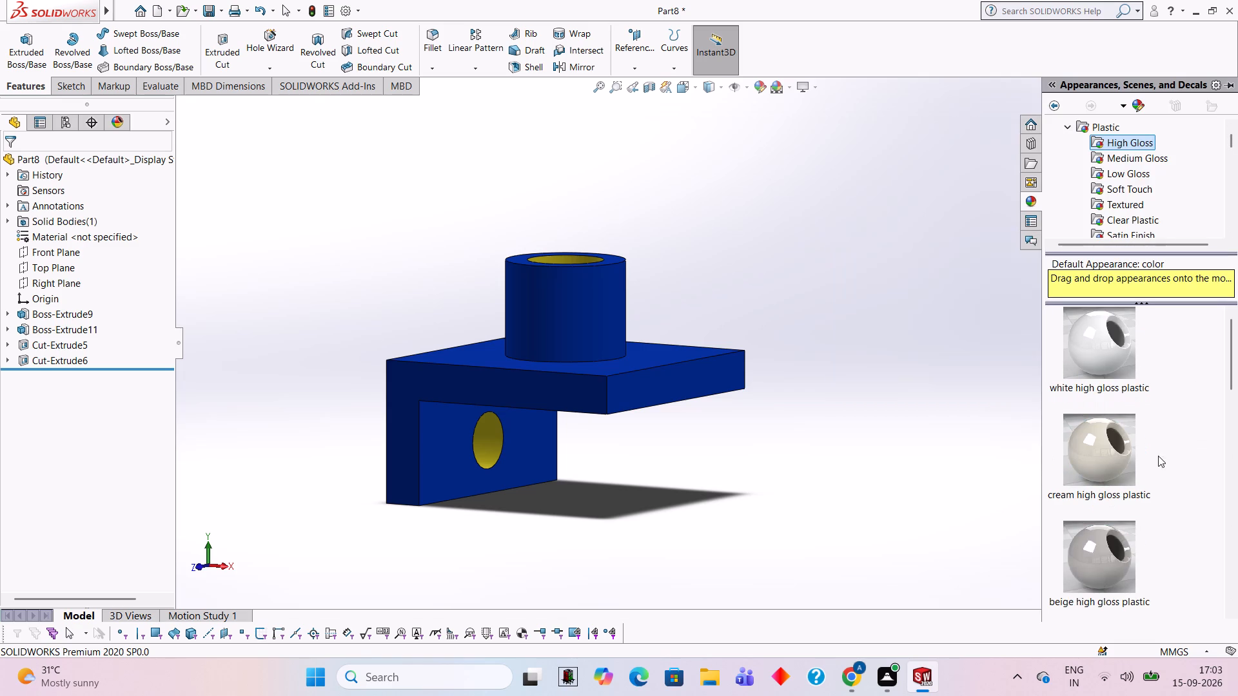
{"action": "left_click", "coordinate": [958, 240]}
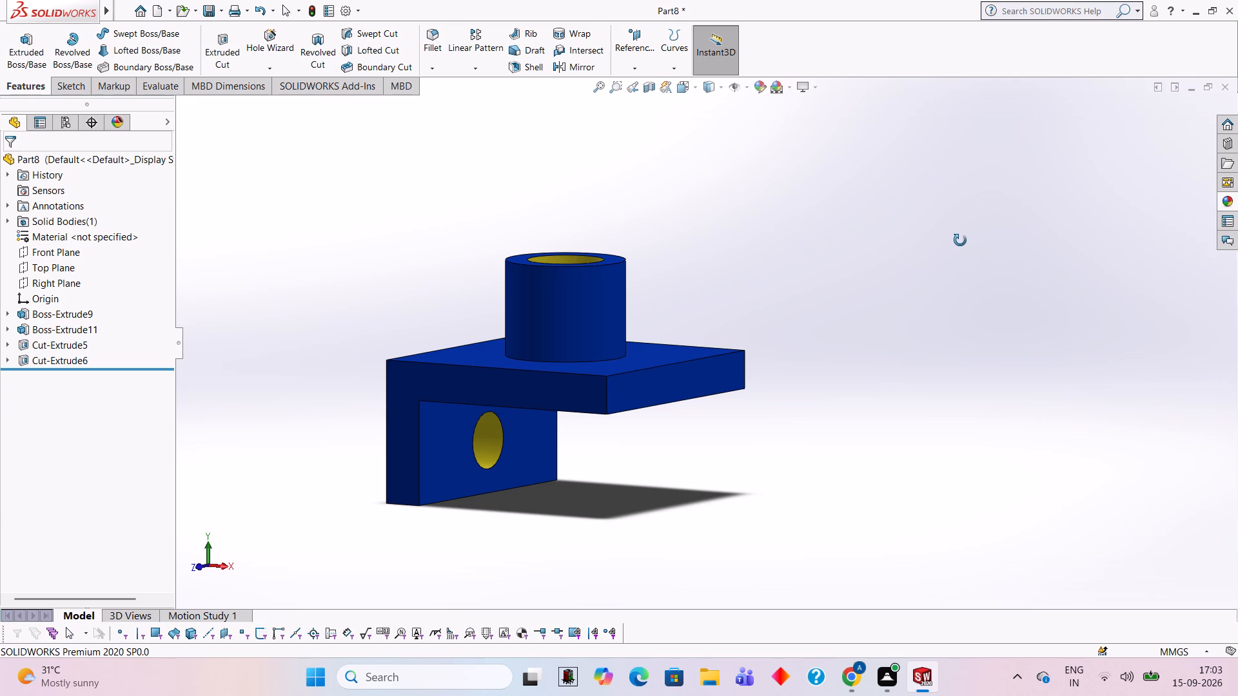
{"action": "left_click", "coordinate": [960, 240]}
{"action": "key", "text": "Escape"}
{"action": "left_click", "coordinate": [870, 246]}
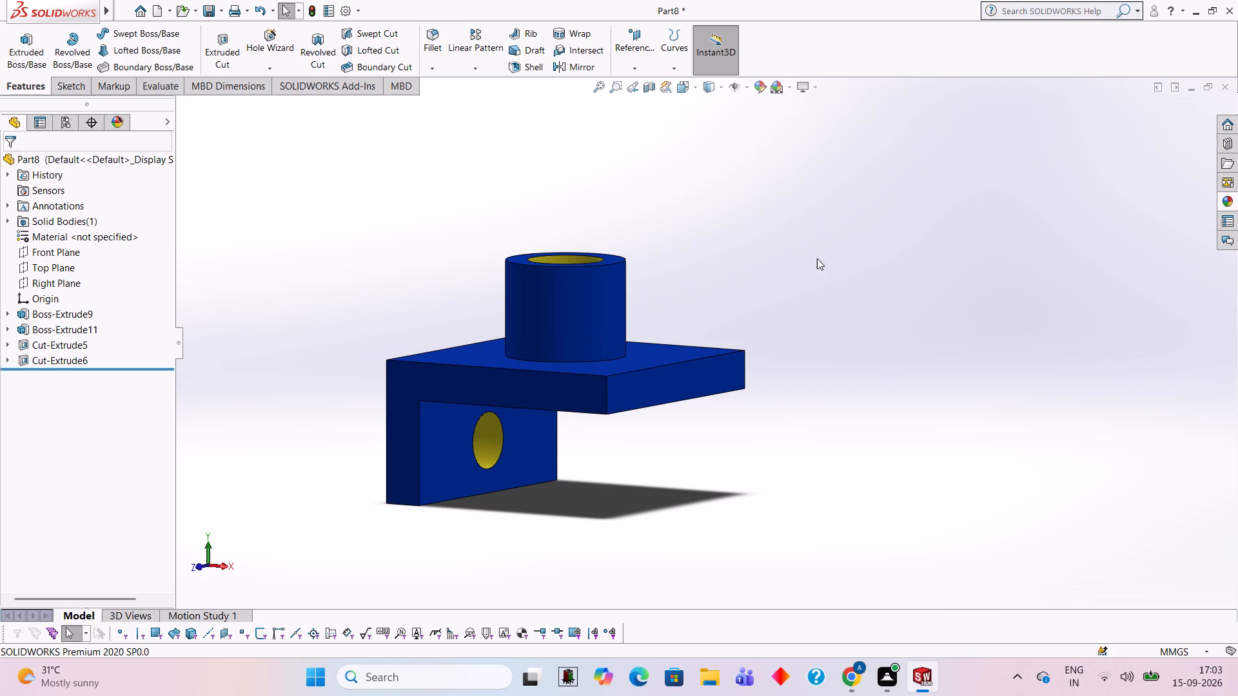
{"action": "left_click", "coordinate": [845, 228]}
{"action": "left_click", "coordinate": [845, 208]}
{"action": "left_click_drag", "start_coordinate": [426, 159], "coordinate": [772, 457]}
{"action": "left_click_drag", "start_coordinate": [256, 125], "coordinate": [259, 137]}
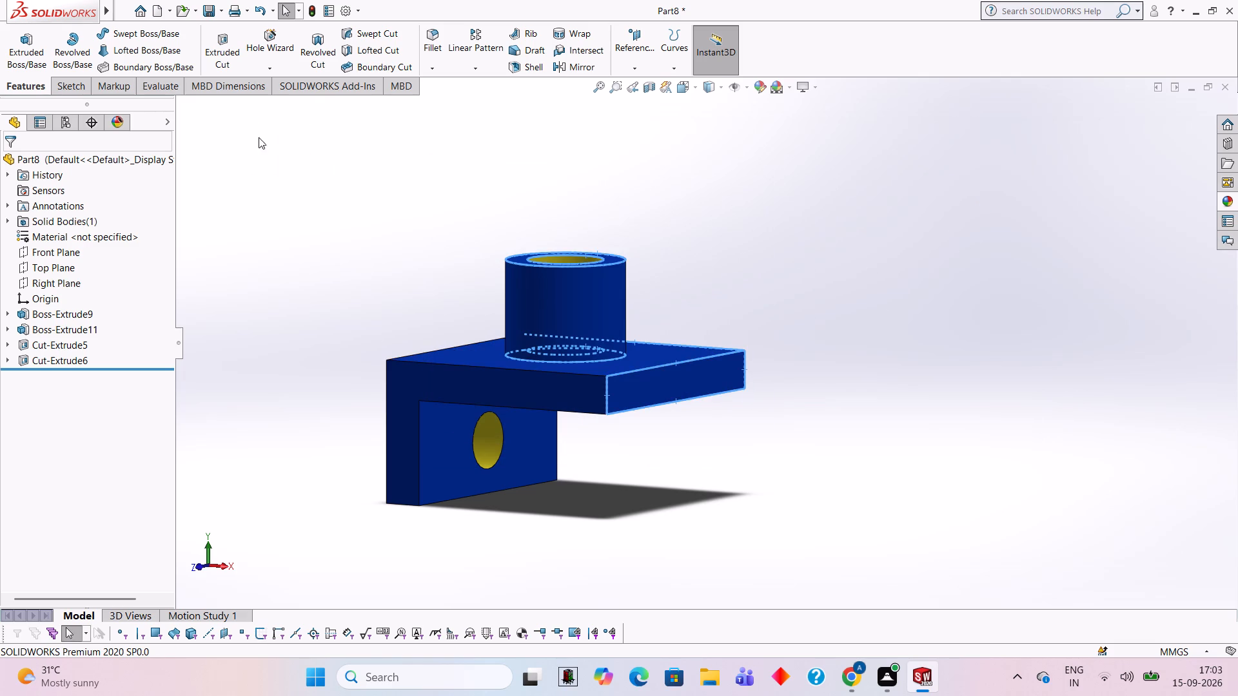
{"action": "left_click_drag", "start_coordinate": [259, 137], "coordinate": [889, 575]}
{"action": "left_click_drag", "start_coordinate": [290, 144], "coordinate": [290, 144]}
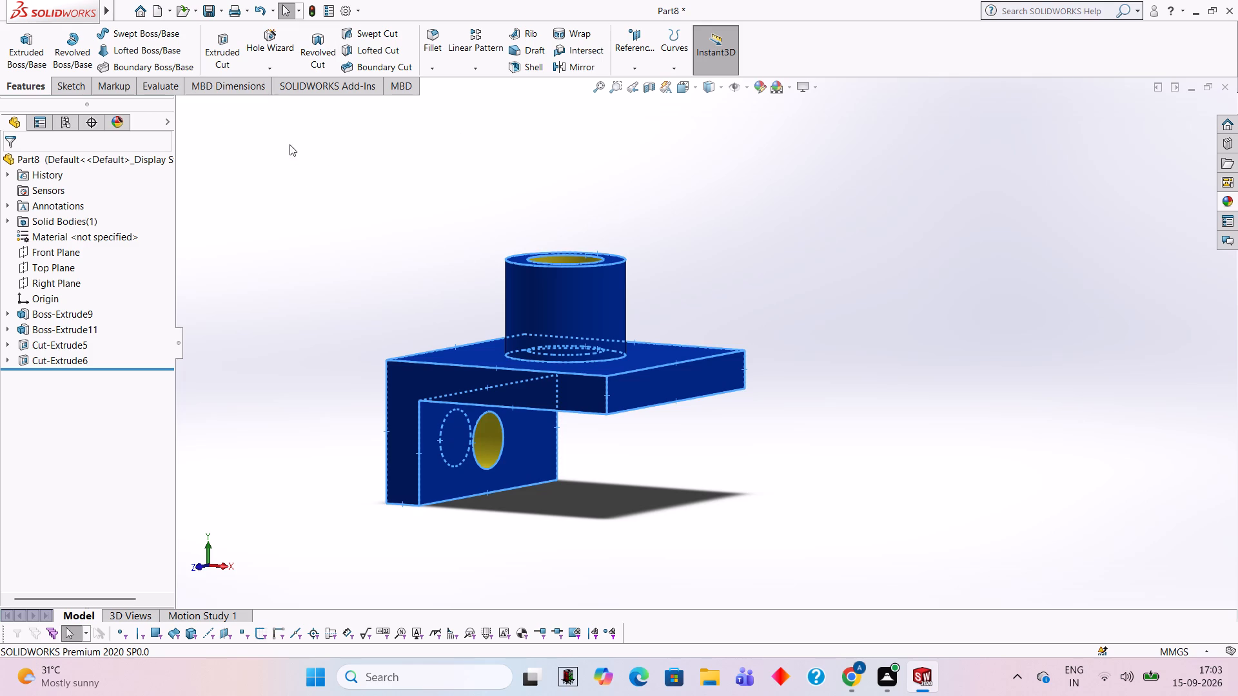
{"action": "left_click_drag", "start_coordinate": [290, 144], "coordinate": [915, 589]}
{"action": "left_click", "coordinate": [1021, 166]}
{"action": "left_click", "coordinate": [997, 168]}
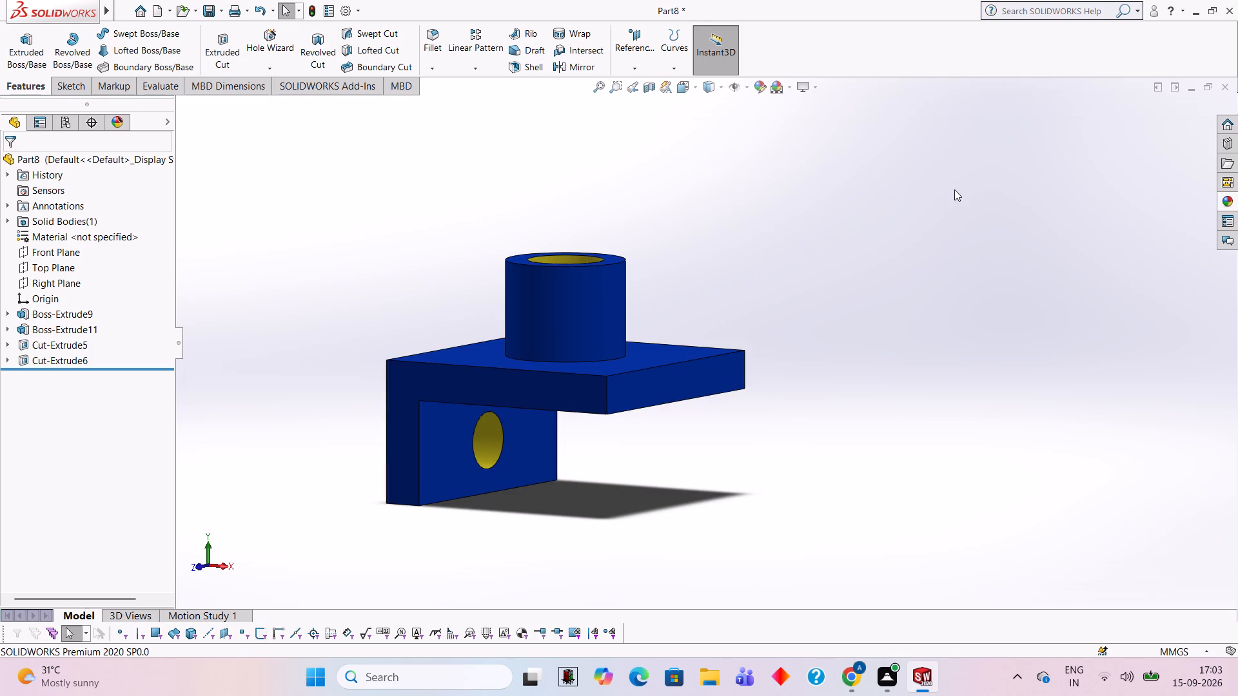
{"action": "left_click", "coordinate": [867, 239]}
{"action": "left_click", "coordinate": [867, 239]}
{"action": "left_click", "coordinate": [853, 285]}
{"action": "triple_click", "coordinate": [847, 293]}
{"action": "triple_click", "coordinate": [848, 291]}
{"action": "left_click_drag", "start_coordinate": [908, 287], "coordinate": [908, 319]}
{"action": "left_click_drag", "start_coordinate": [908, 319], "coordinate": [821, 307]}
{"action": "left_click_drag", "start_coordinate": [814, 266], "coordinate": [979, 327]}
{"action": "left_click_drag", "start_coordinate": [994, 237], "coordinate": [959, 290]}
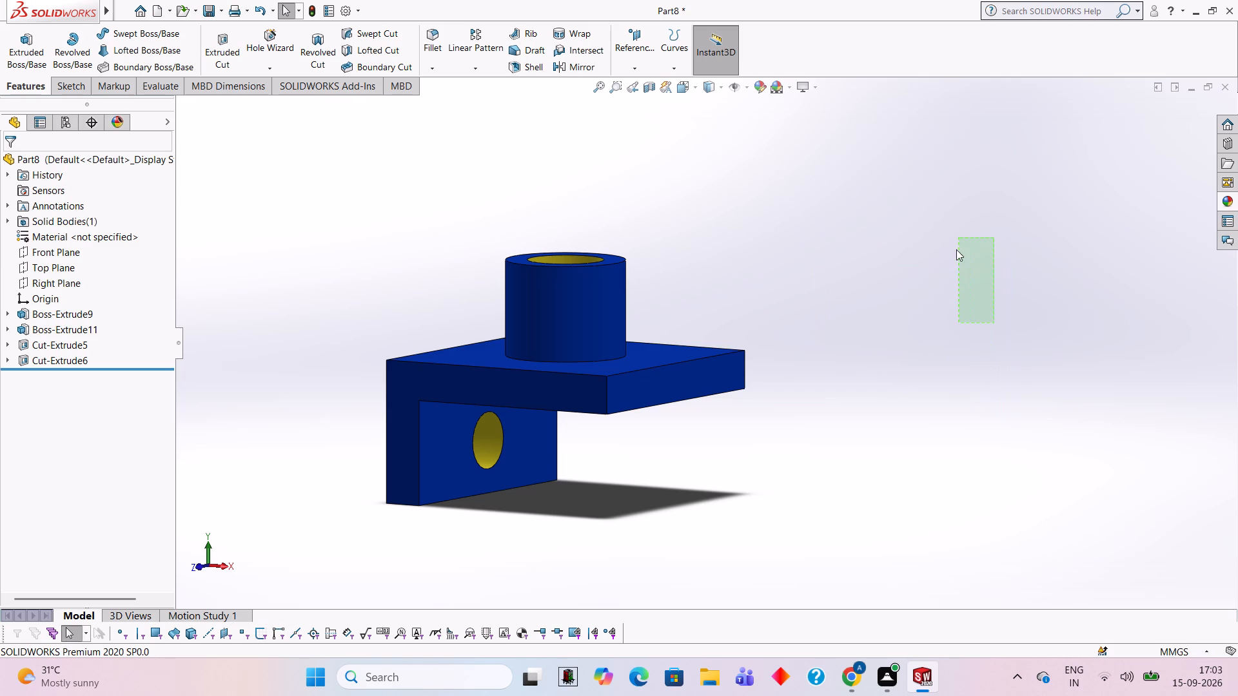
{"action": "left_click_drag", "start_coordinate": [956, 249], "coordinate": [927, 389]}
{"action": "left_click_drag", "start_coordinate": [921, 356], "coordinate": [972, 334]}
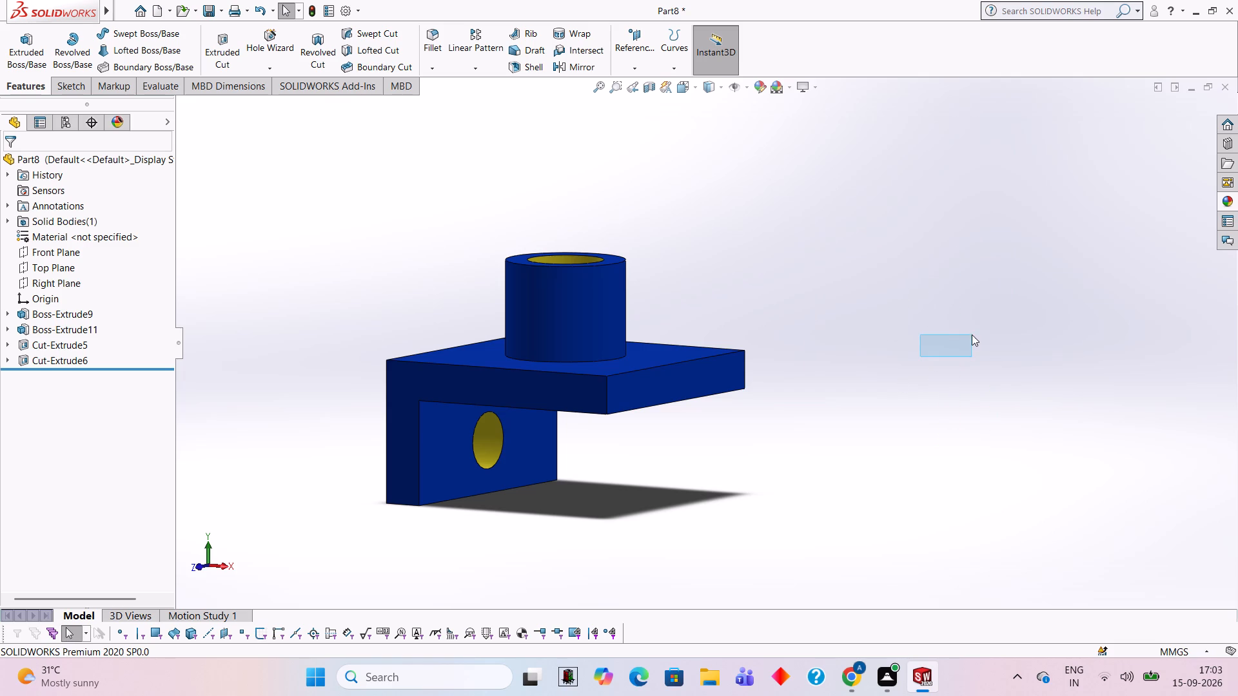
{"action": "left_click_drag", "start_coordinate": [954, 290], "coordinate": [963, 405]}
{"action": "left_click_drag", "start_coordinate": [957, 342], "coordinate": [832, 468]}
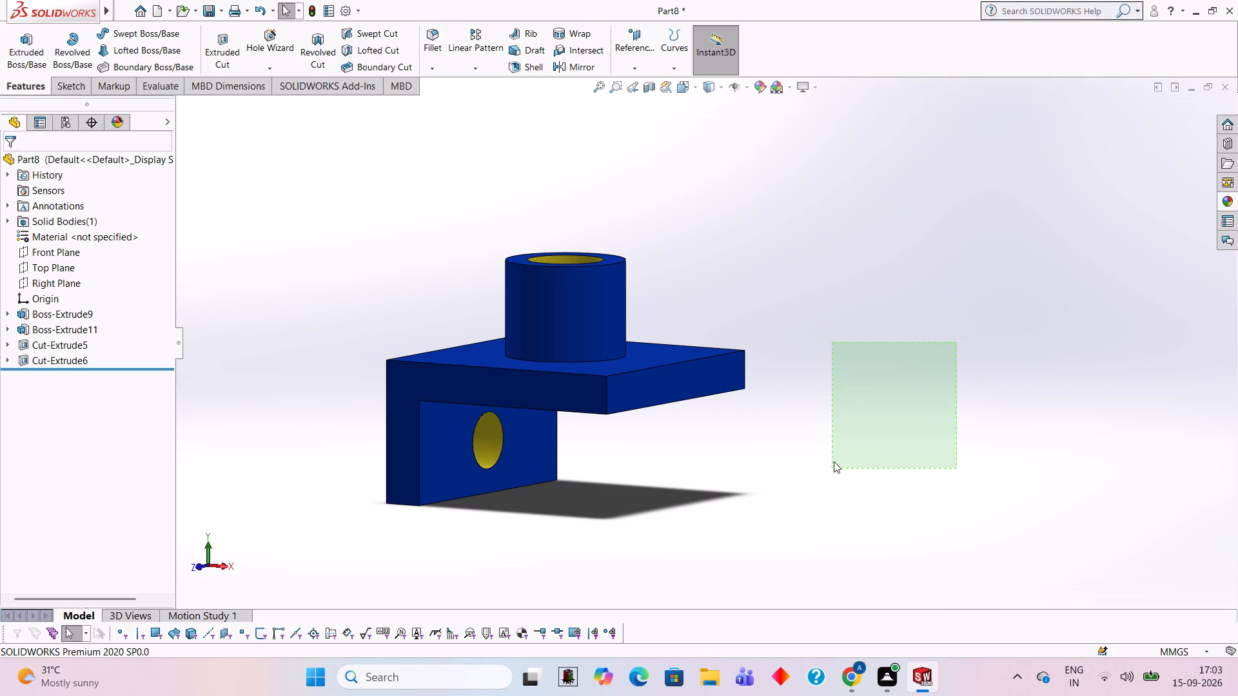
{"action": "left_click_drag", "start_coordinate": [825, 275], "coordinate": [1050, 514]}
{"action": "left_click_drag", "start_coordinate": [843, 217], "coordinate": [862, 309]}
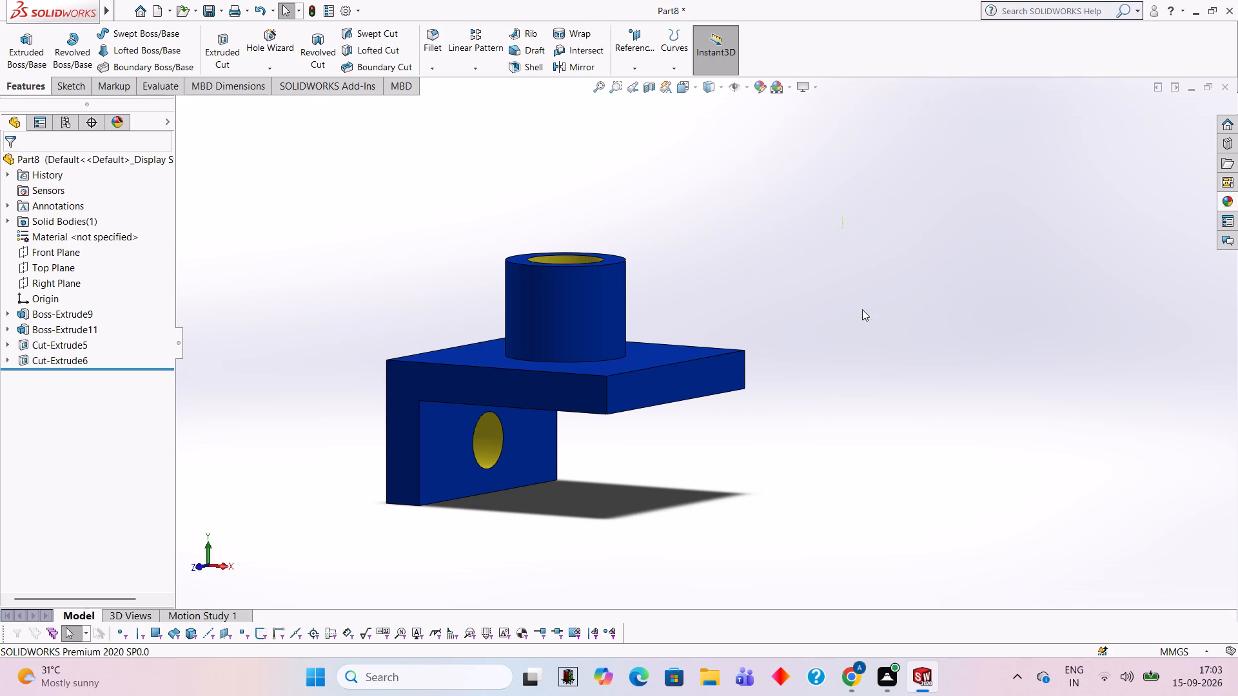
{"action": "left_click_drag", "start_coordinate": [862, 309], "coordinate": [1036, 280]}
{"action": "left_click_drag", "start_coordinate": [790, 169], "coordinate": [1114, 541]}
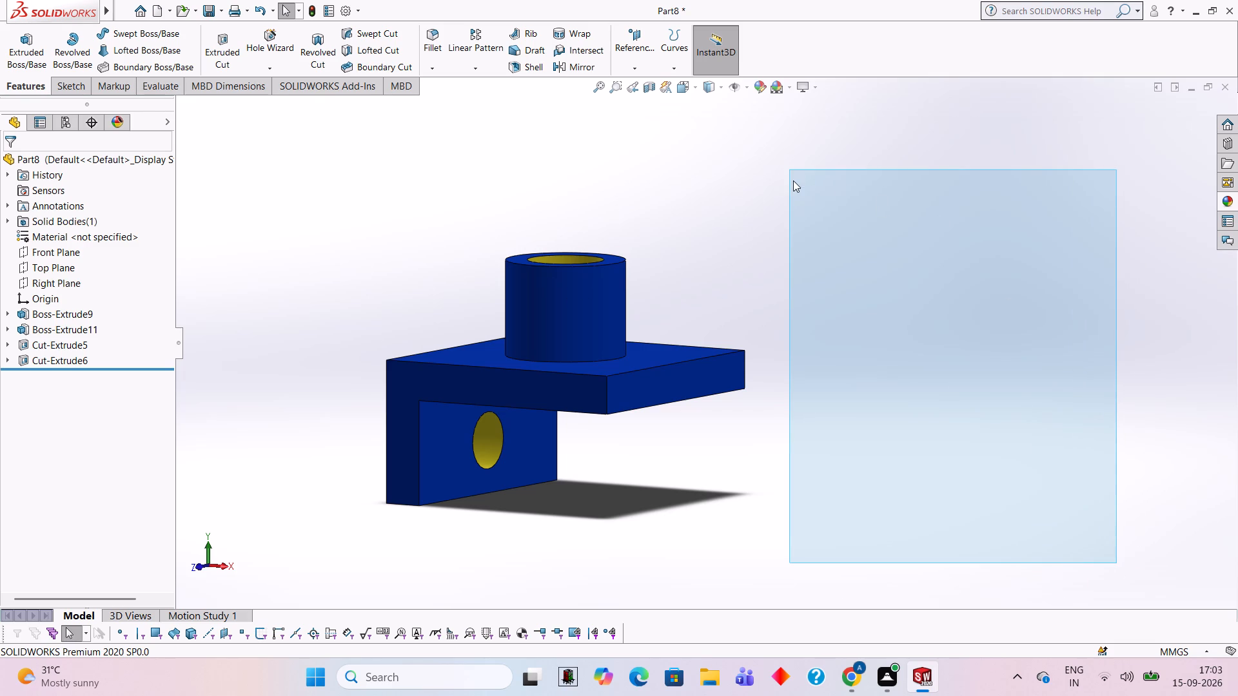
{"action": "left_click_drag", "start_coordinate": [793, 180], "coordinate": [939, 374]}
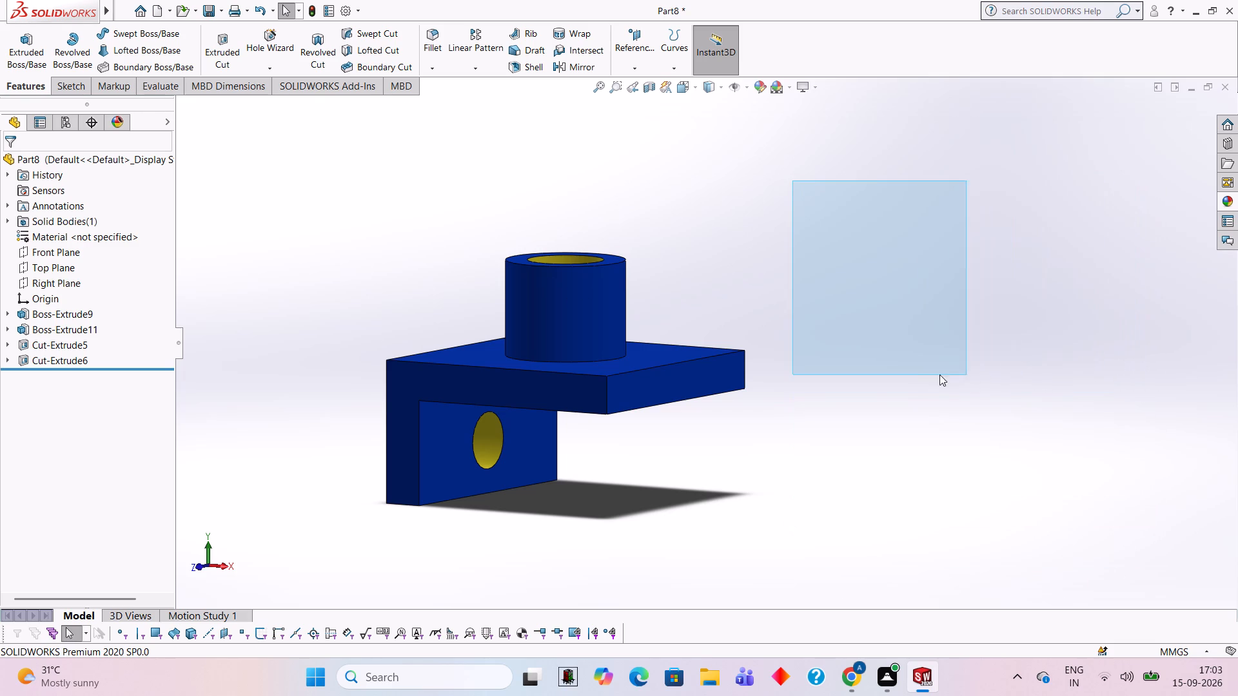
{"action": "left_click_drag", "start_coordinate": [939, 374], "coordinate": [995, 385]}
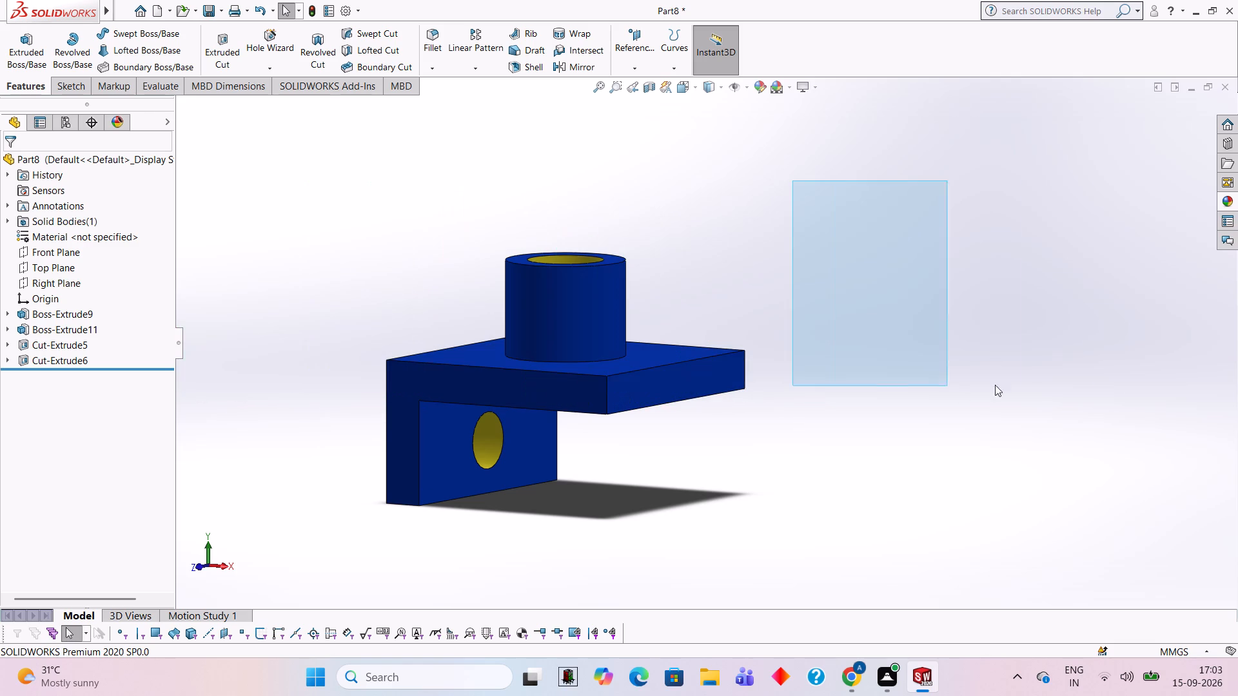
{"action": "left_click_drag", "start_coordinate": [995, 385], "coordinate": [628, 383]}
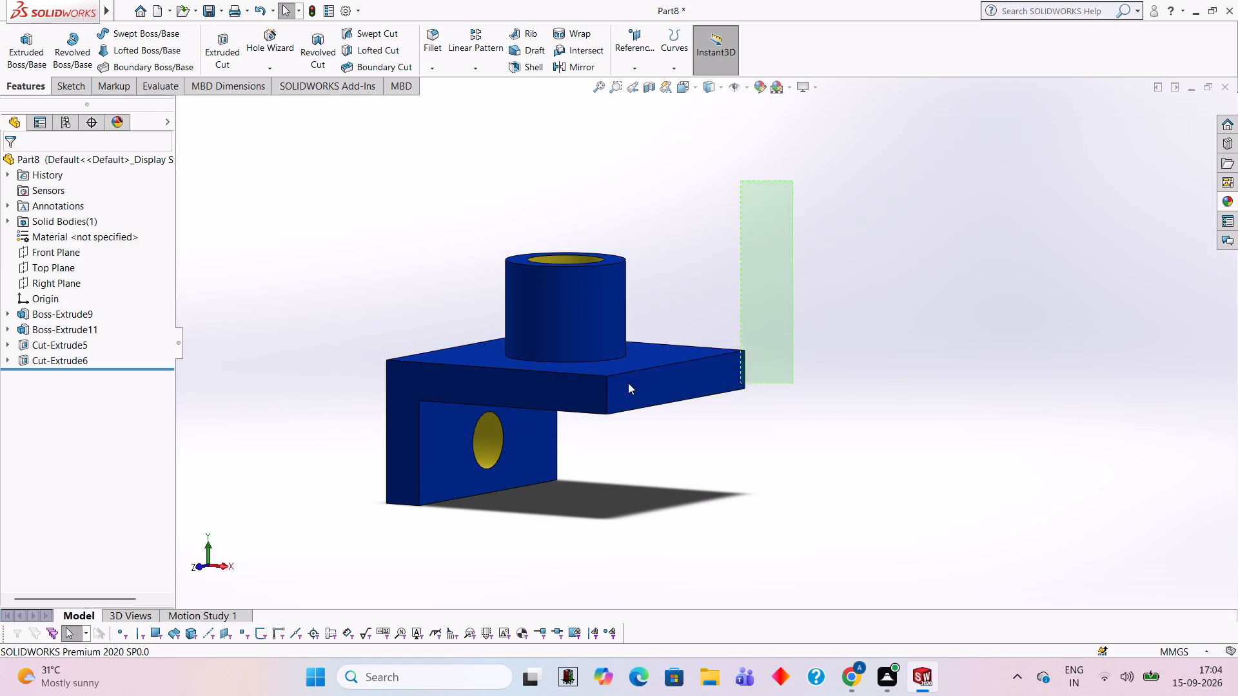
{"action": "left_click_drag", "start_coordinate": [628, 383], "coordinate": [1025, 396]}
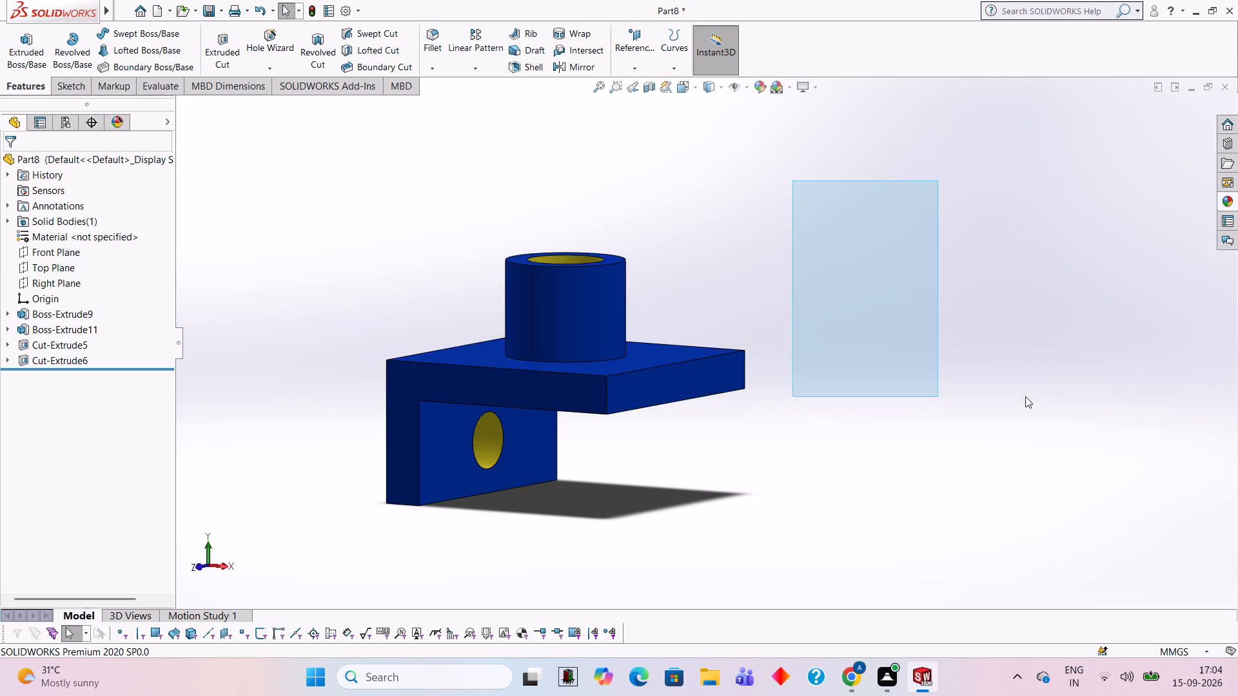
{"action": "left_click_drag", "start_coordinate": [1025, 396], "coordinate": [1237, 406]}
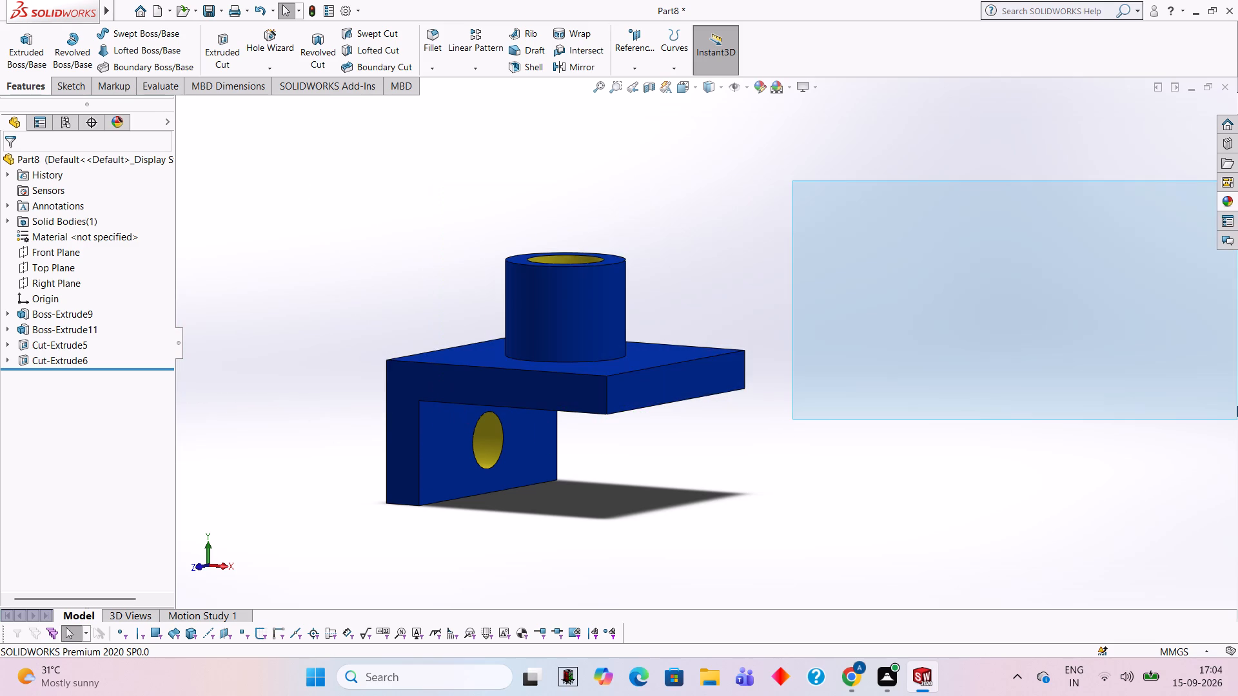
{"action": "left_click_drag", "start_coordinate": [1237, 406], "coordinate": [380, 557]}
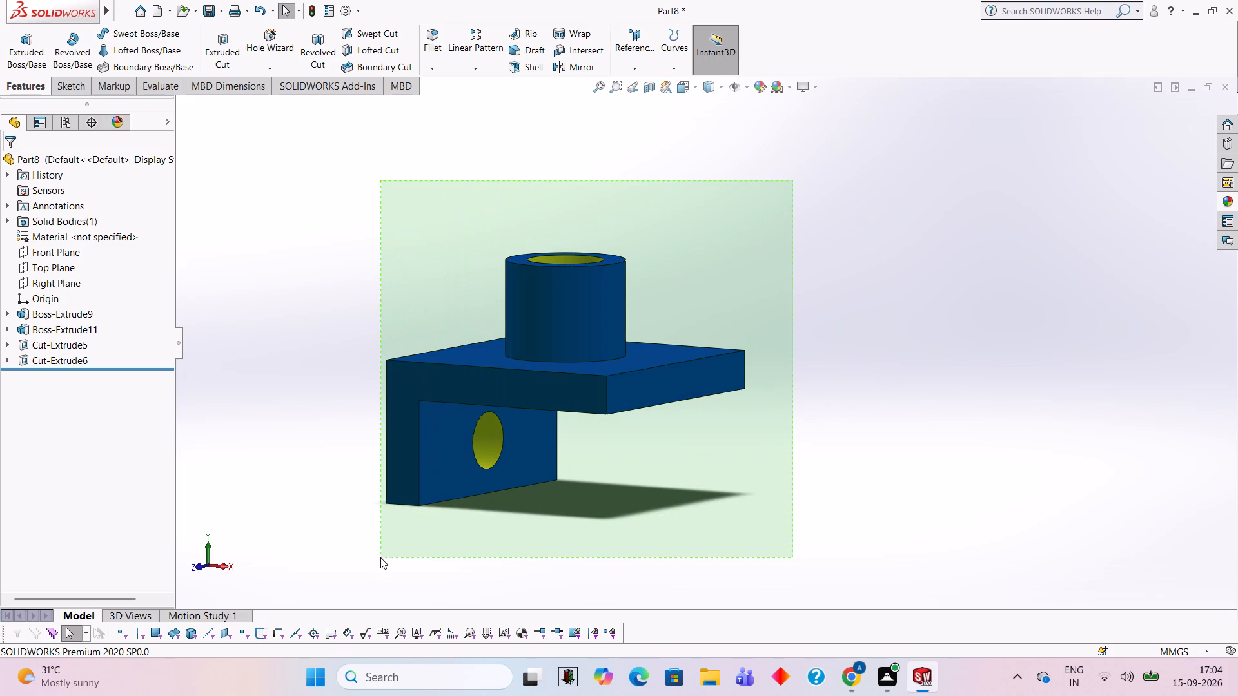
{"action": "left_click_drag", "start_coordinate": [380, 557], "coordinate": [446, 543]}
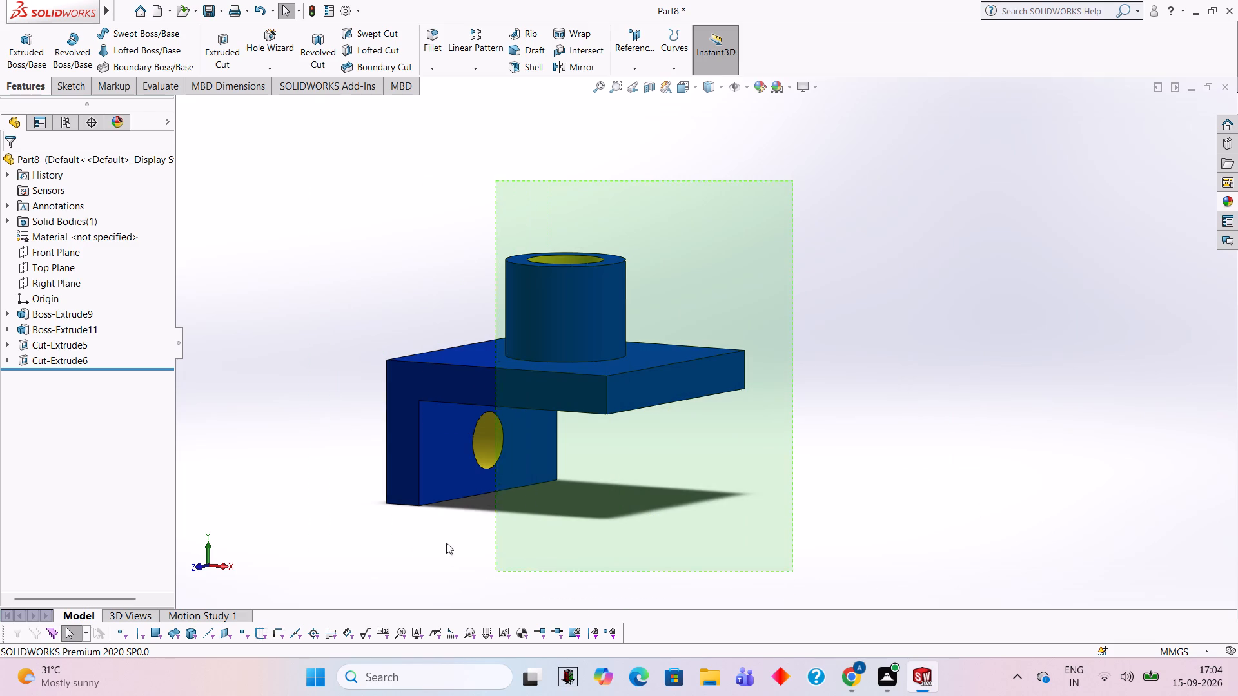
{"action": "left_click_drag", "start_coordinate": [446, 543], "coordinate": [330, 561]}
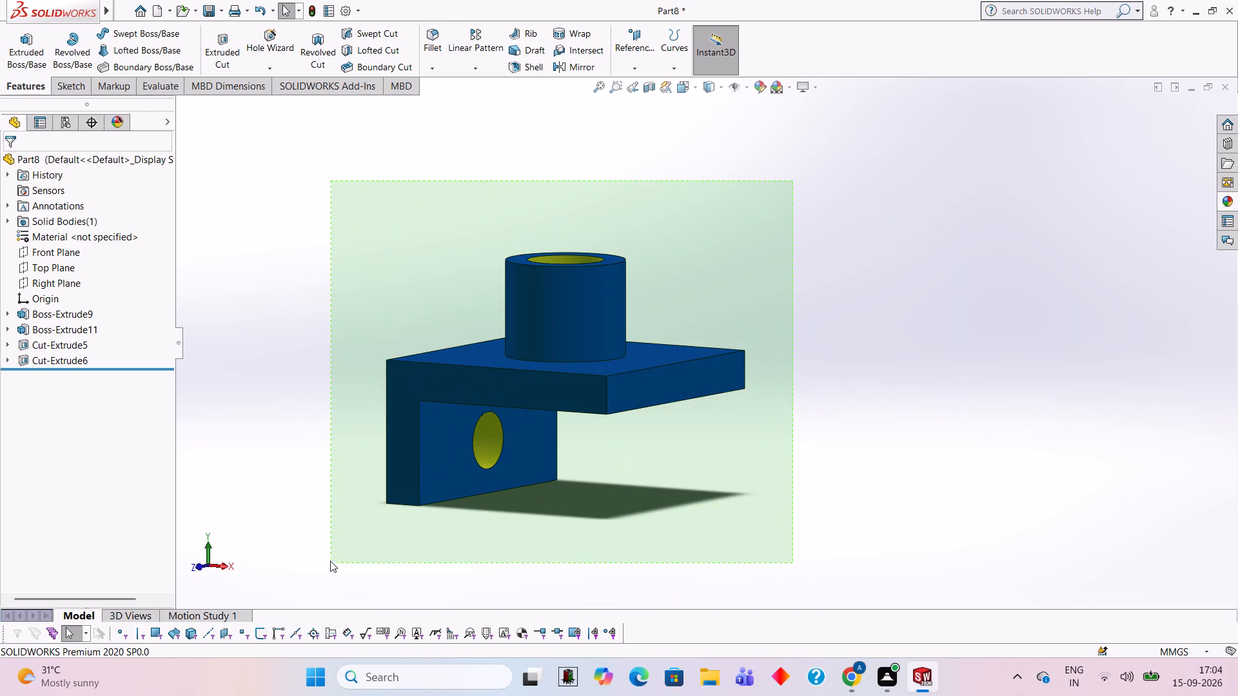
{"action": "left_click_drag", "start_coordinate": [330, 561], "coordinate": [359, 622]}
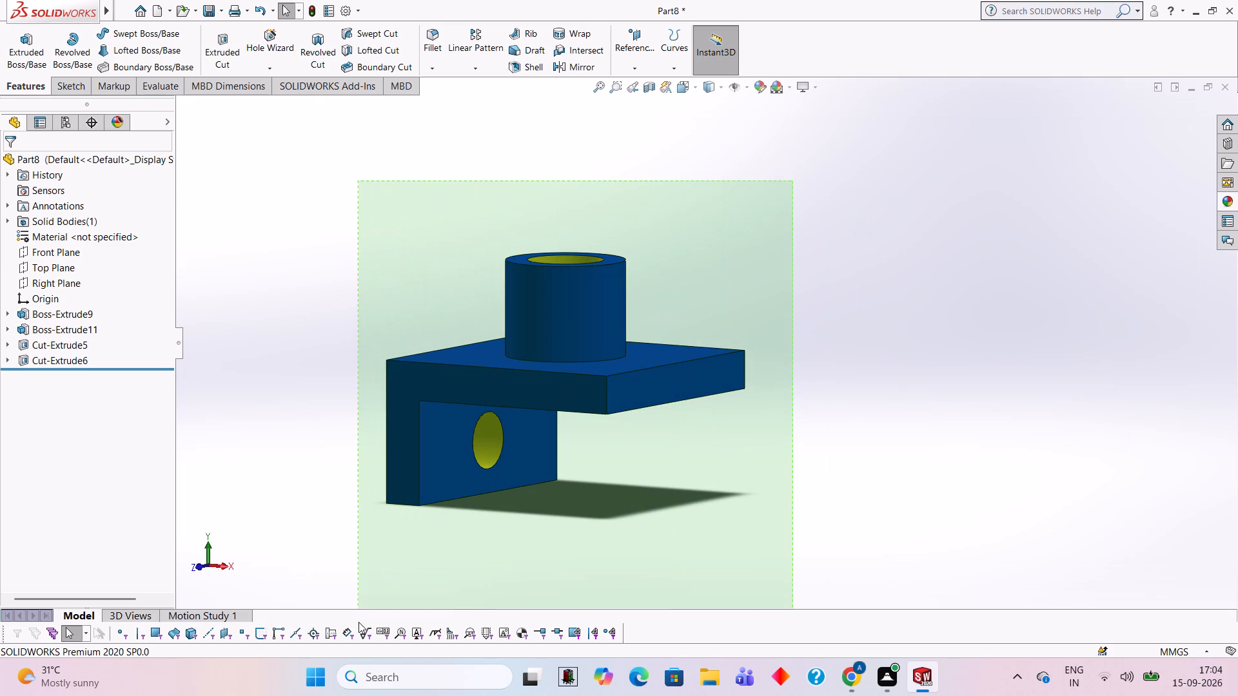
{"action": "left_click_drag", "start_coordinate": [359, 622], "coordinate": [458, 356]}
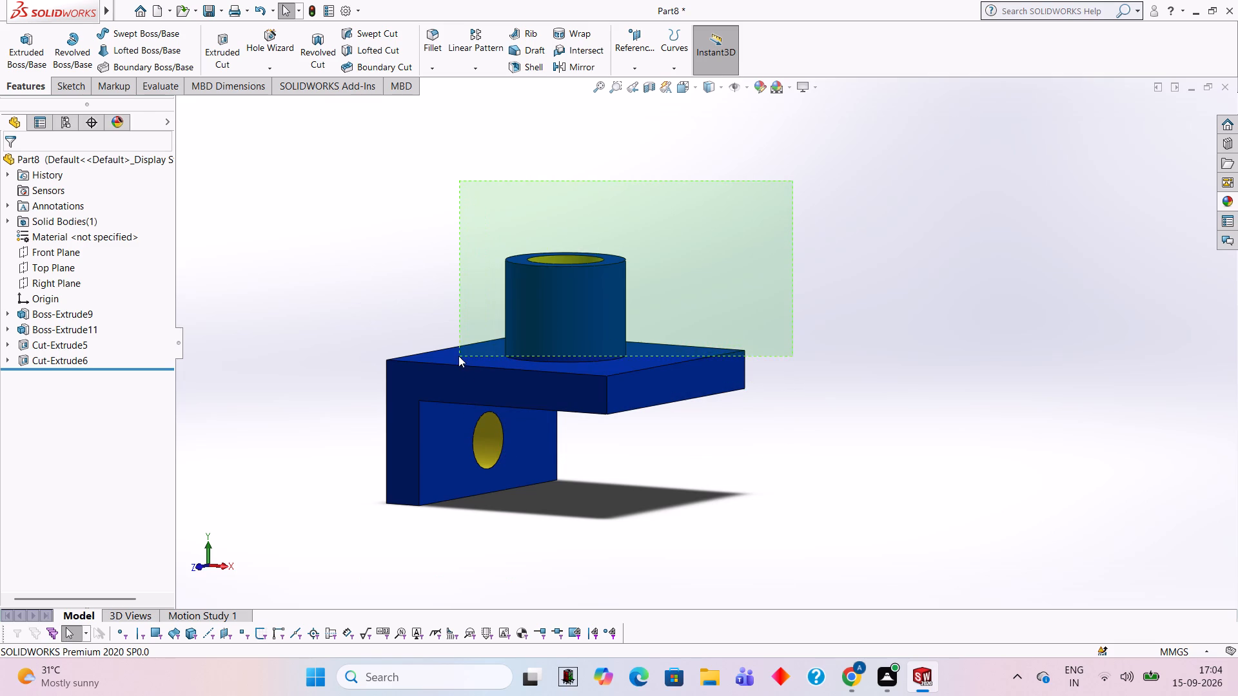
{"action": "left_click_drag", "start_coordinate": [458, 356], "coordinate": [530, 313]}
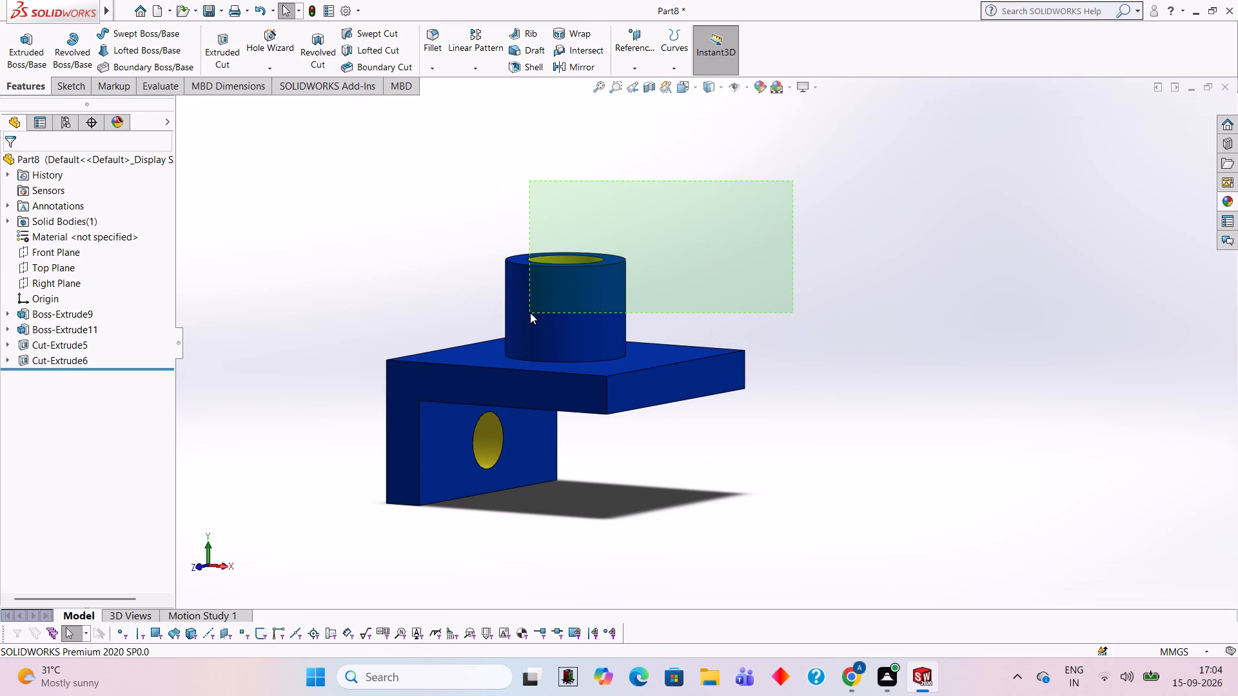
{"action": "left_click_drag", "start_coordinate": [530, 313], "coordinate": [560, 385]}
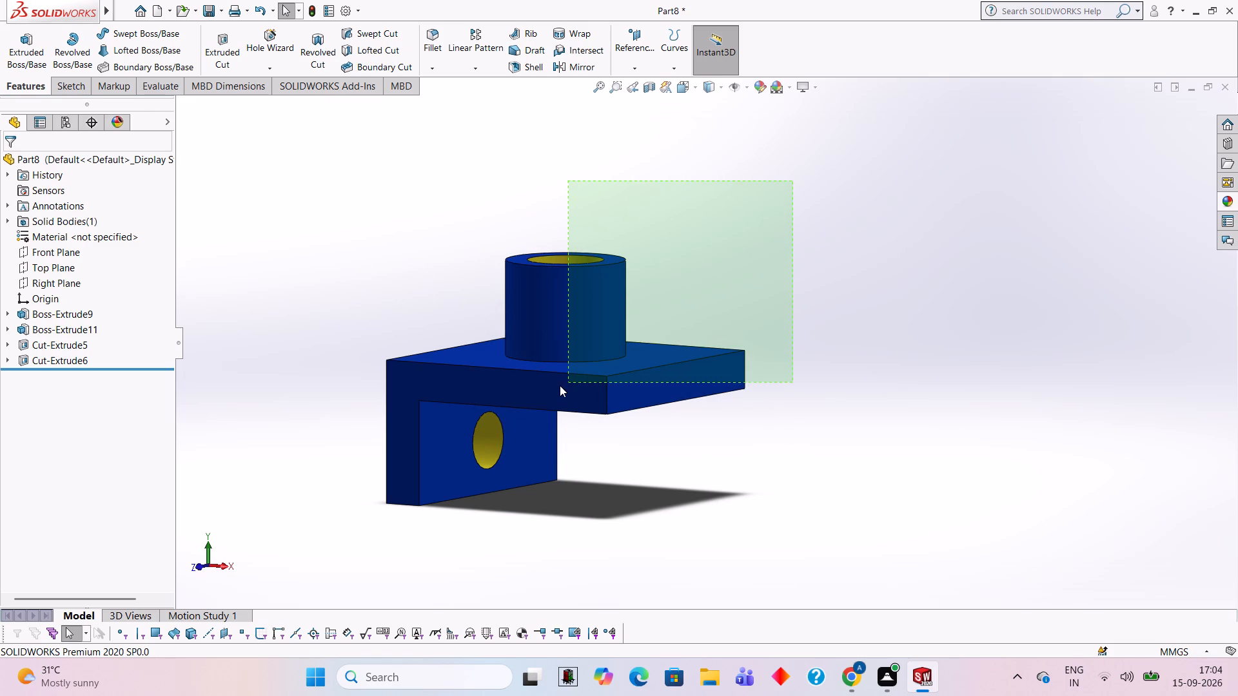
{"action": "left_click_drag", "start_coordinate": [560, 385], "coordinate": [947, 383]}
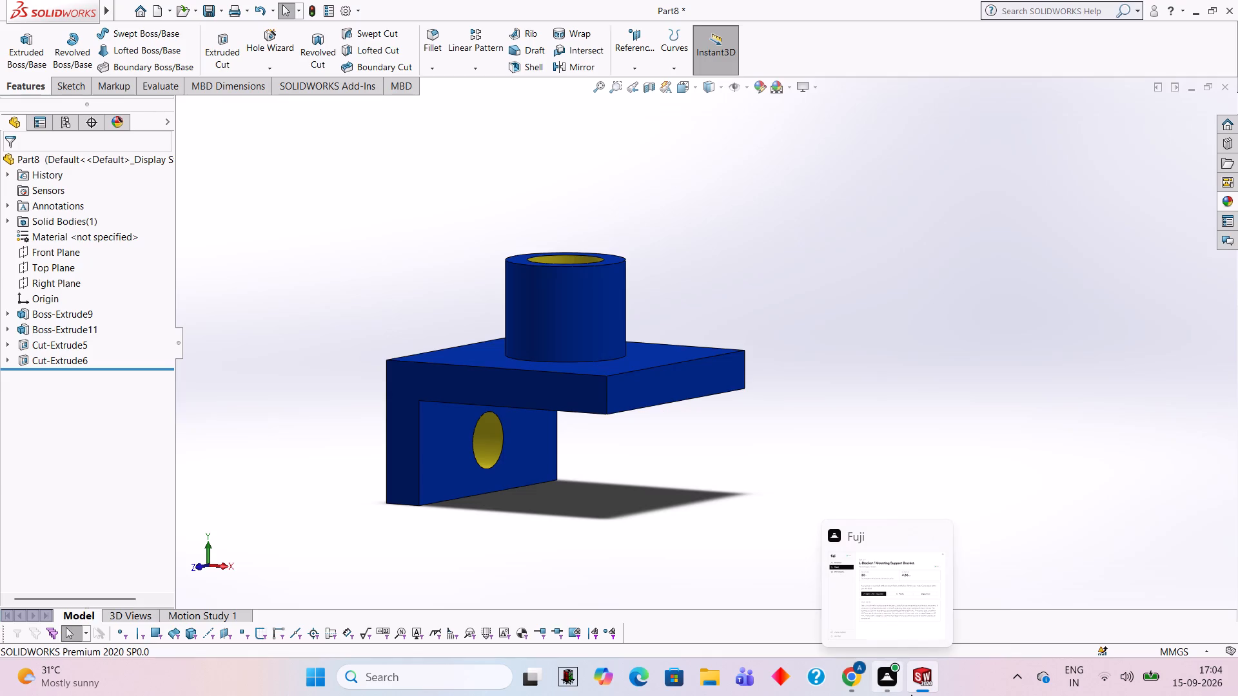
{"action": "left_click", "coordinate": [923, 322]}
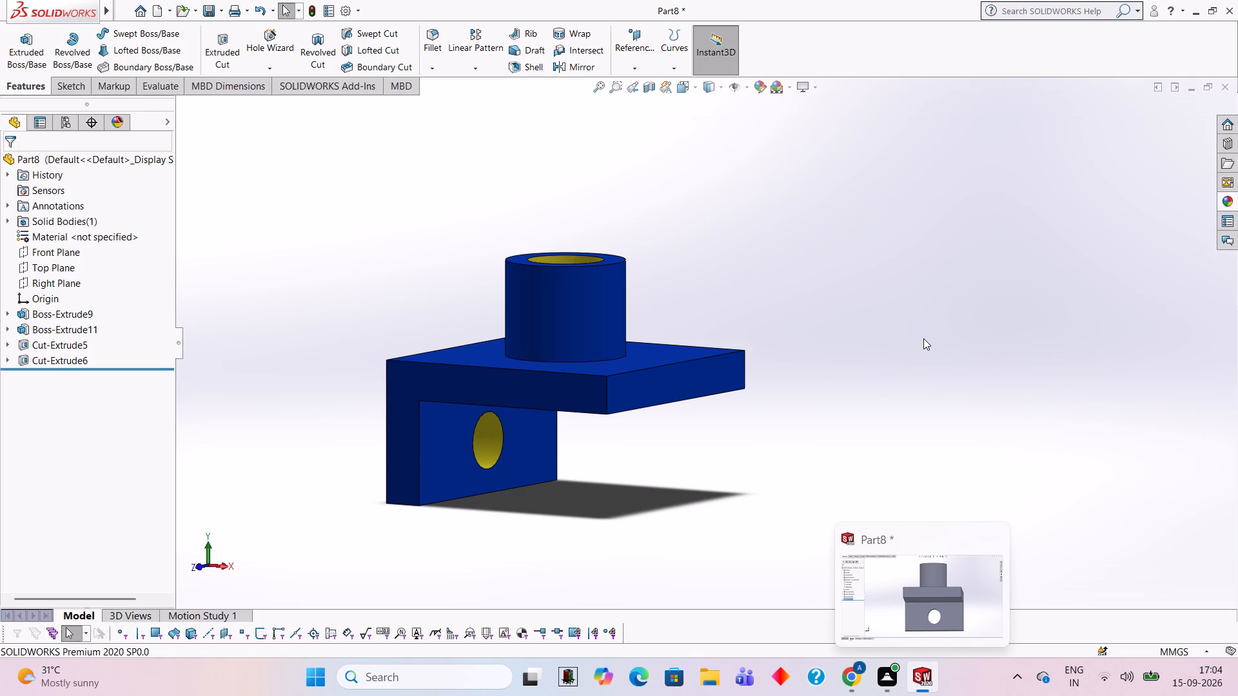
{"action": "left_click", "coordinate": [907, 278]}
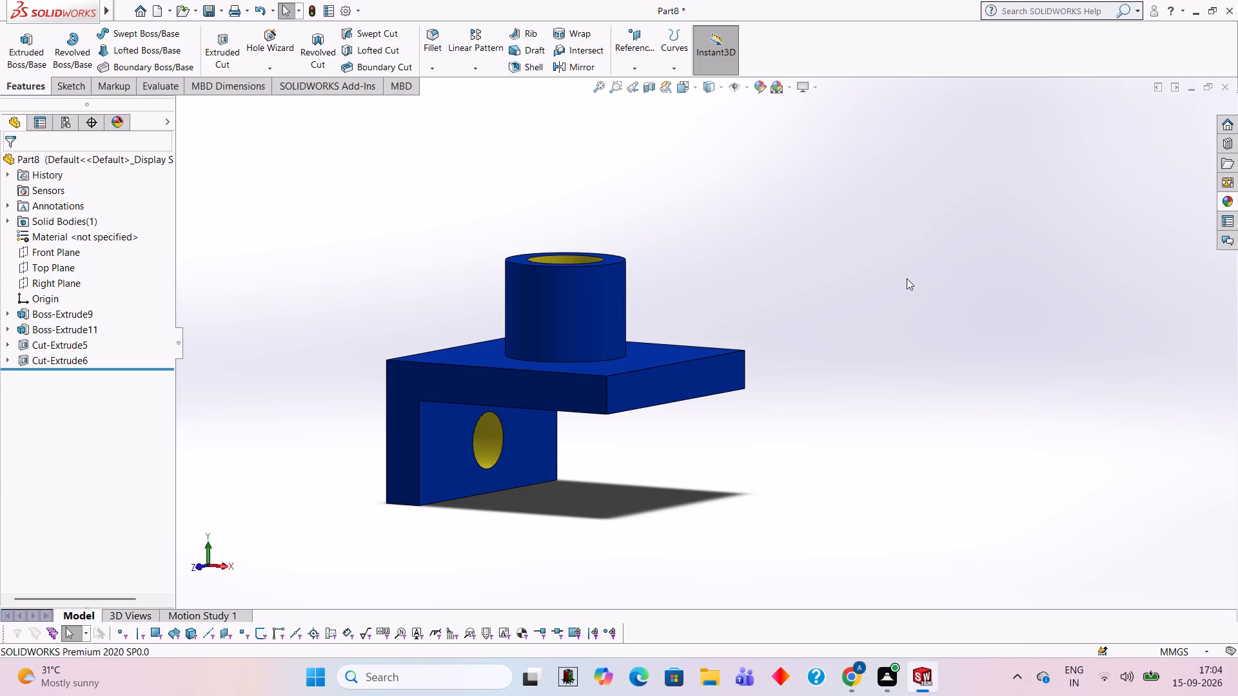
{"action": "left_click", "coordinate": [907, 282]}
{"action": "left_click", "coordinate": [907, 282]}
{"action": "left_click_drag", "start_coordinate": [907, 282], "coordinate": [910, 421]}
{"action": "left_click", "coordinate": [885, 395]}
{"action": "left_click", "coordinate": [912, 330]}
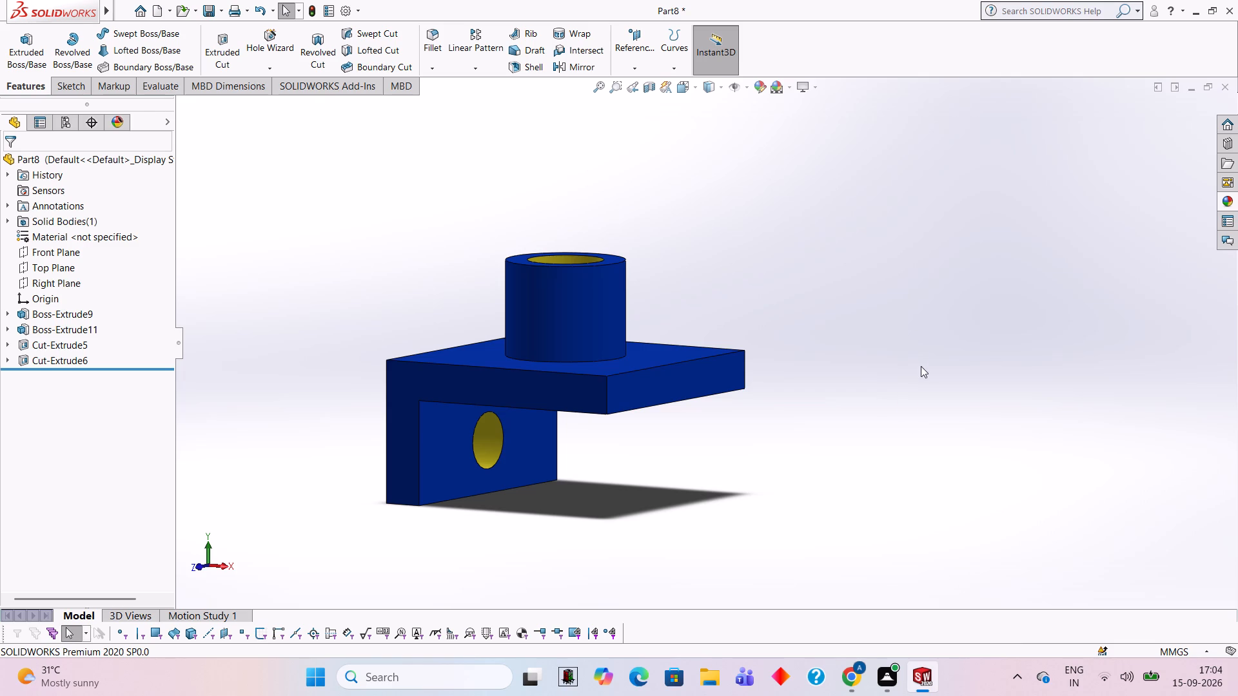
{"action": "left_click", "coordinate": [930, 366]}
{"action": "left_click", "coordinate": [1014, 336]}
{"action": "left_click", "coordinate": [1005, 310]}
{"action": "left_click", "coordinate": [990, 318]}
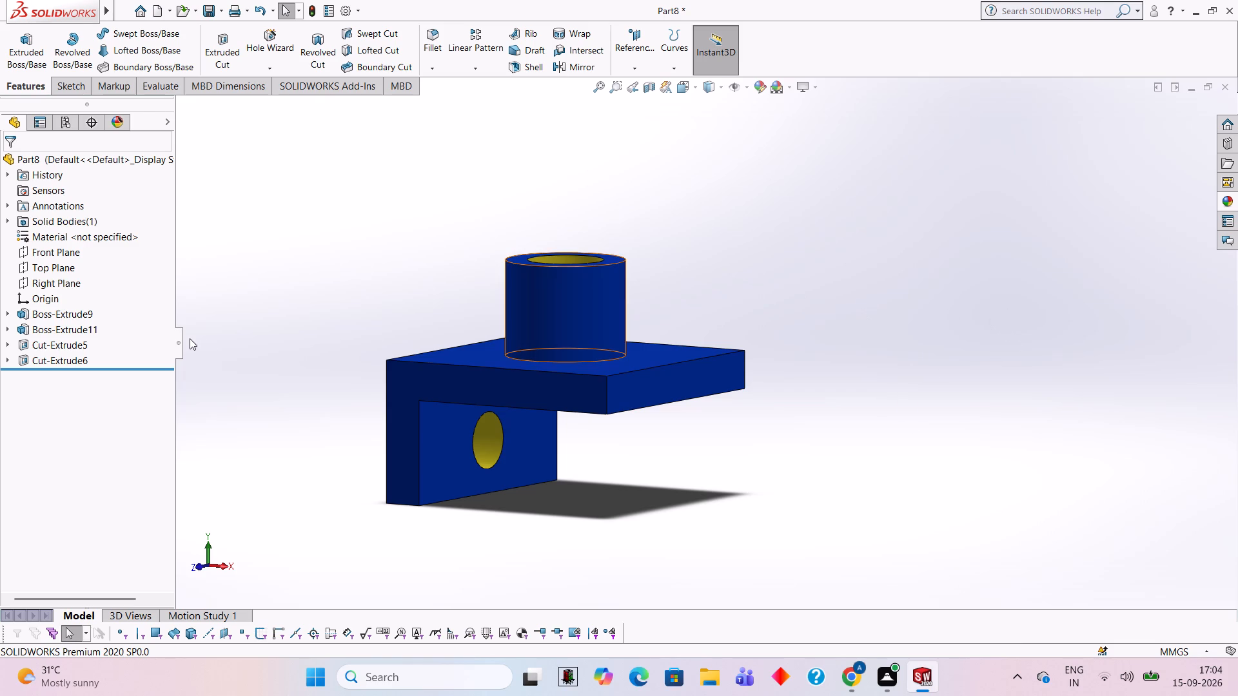
Examine the whole selected bracket from above, below and the sides, with the edges of its boss and holes highlighted.
{"action": "left_click_drag", "start_coordinate": [249, 212], "coordinate": [311, 327]}
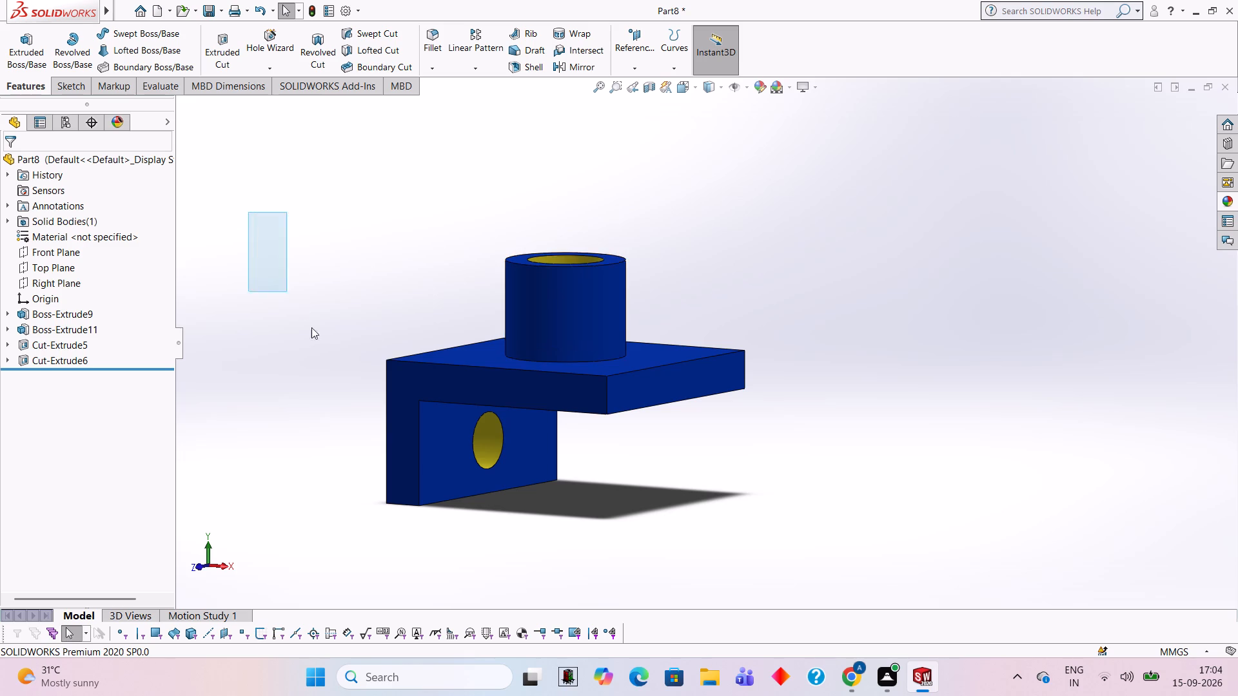
{"action": "left_click_drag", "start_coordinate": [311, 327], "coordinate": [827, 581]}
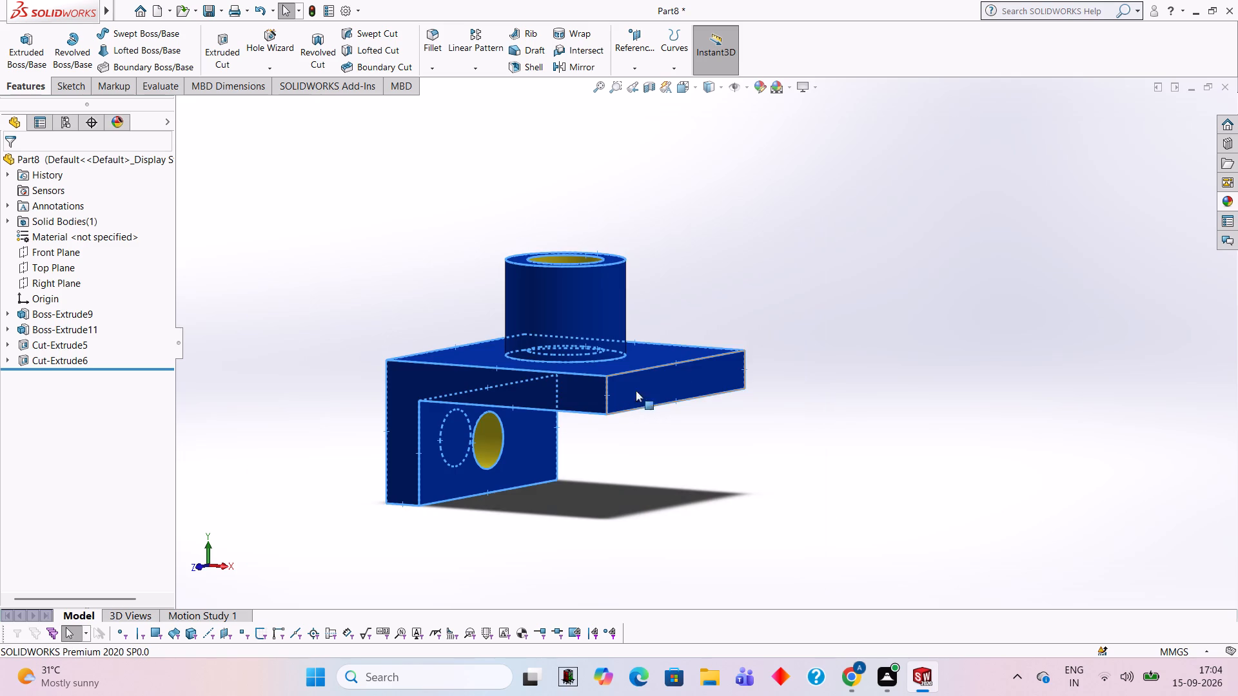
{"action": "right_click", "coordinate": [841, 242]}
{"action": "left_click", "coordinate": [879, 269]}
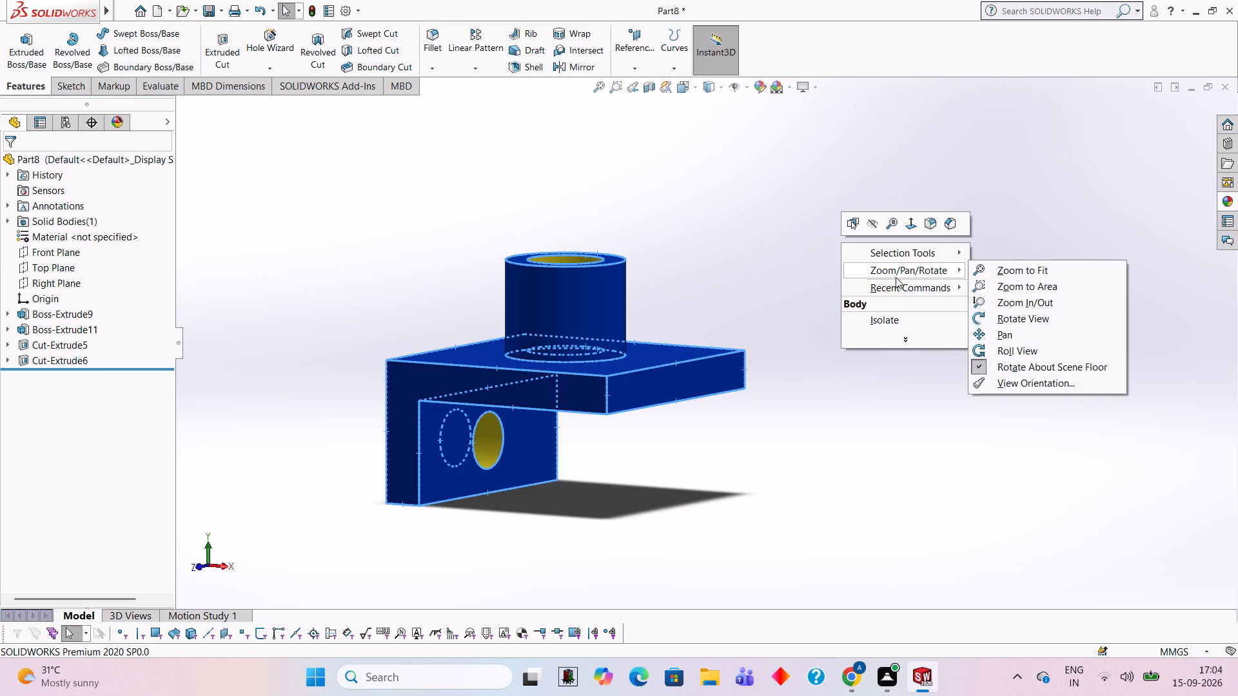
{"action": "left_click", "coordinate": [994, 318]}
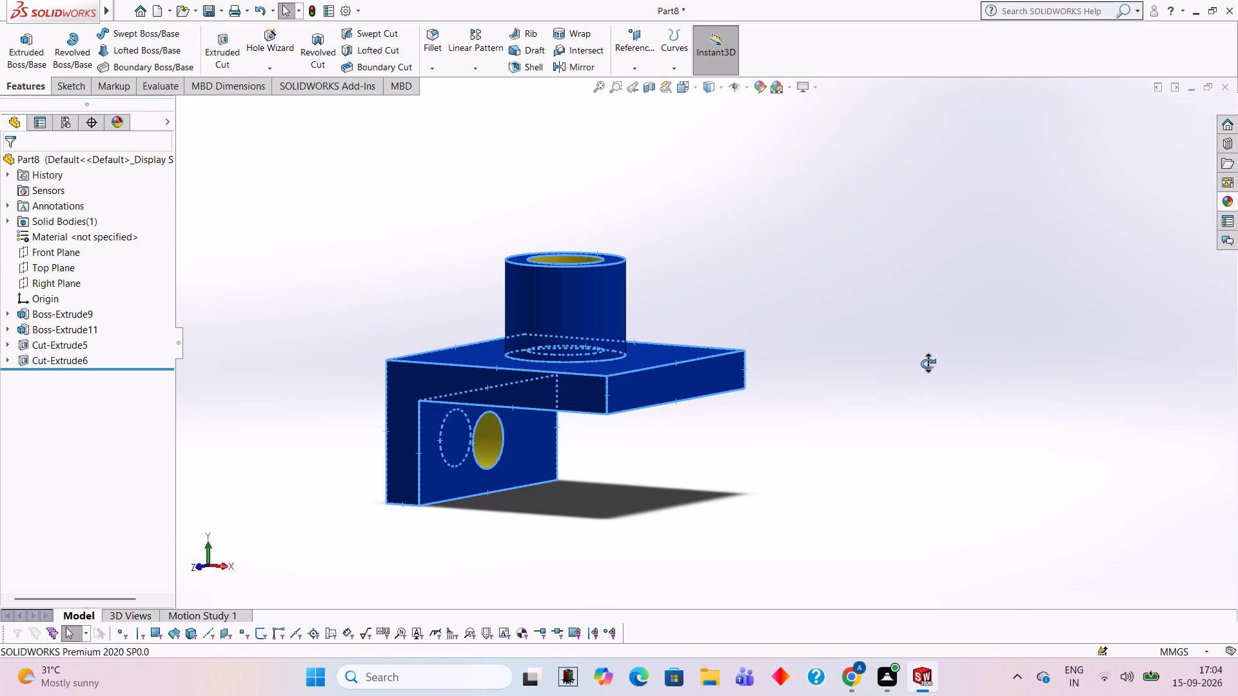
{"action": "left_click_drag", "start_coordinate": [814, 296], "coordinate": [995, 237]}
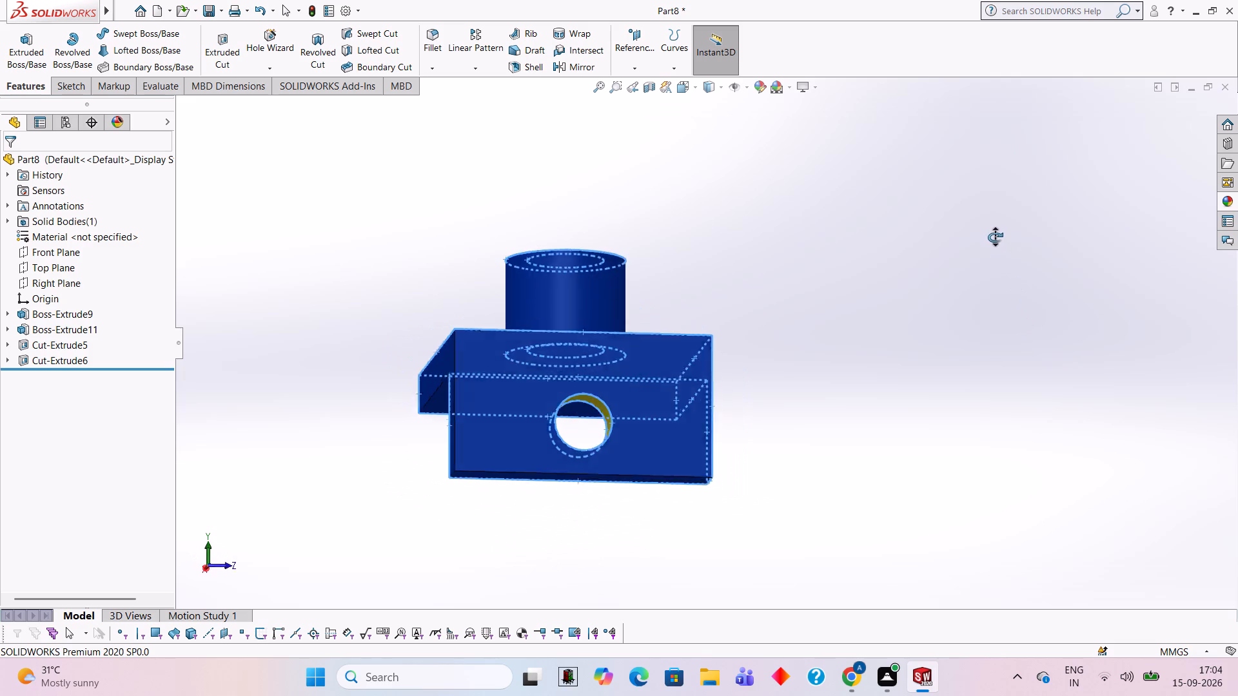
{"action": "left_click_drag", "start_coordinate": [995, 237], "coordinate": [940, 539]}
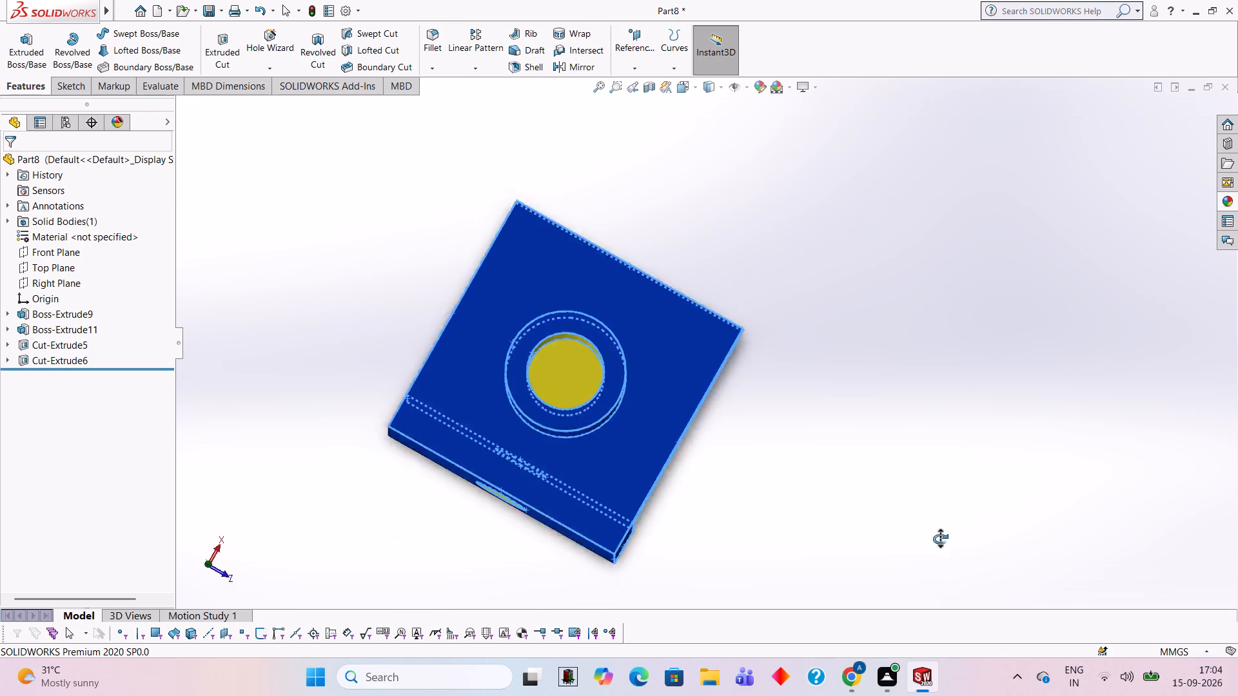
{"action": "left_click_drag", "start_coordinate": [940, 539], "coordinate": [1033, 144]}
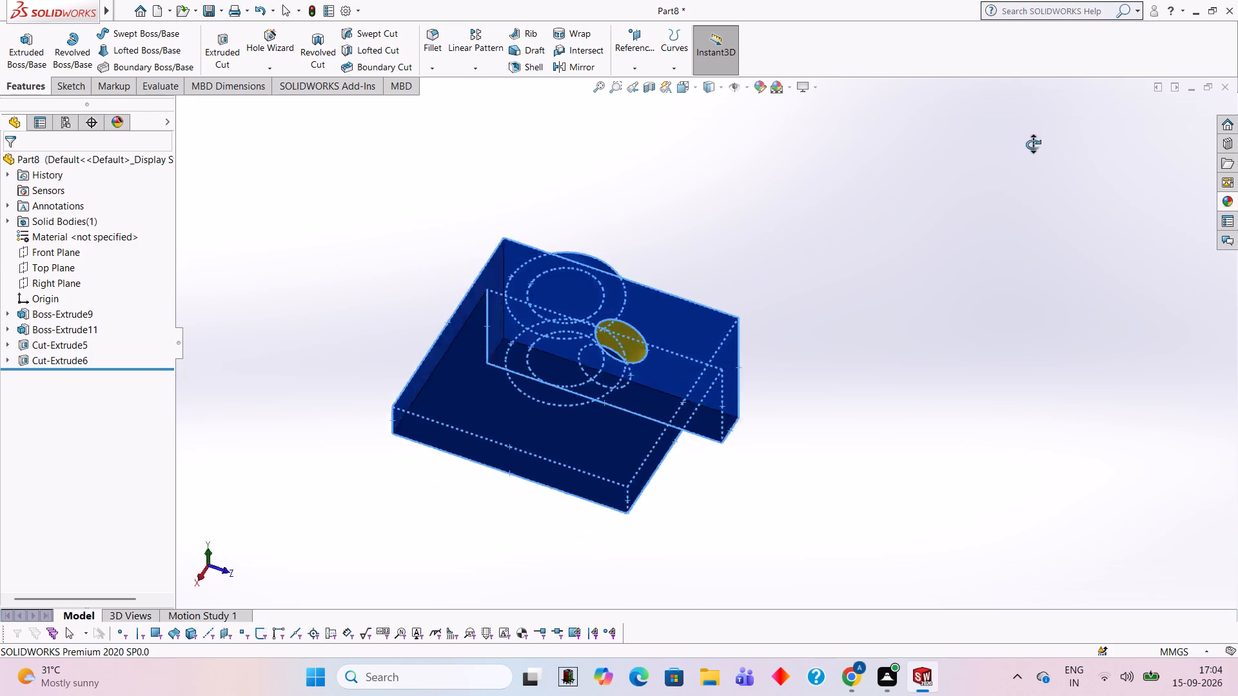
{"action": "left_click_drag", "start_coordinate": [1033, 144], "coordinate": [828, 343]}
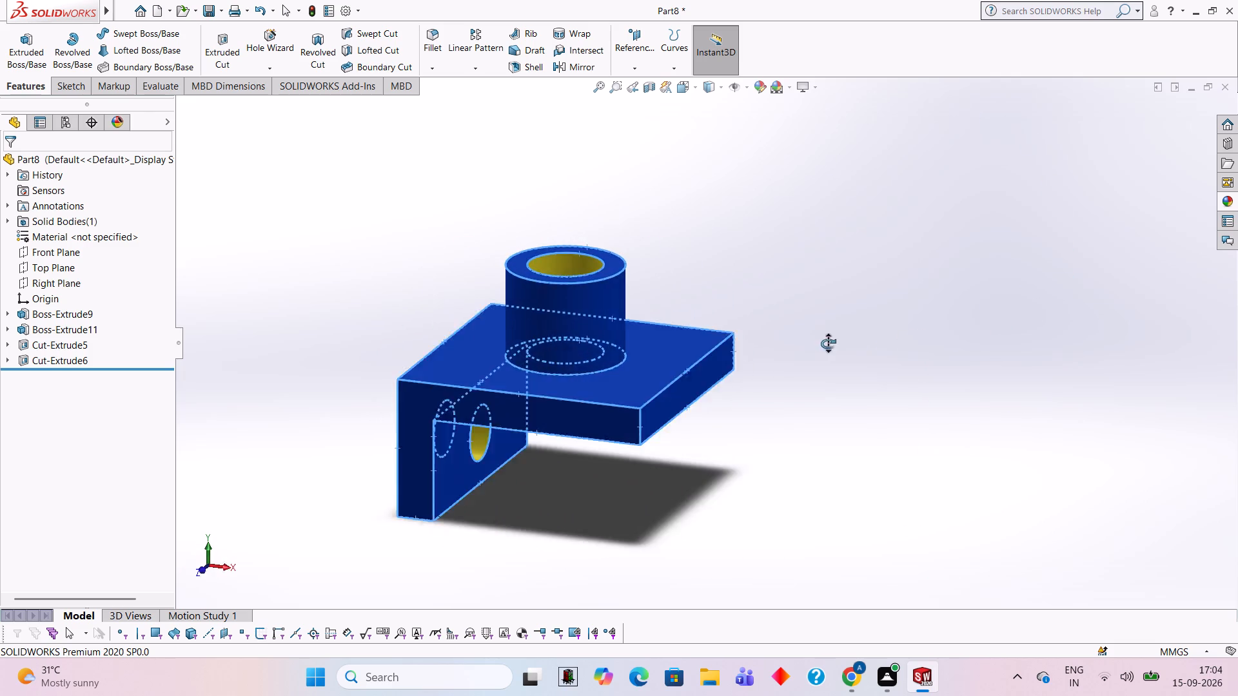
{"action": "left_click_drag", "start_coordinate": [828, 343], "coordinate": [876, 318]}
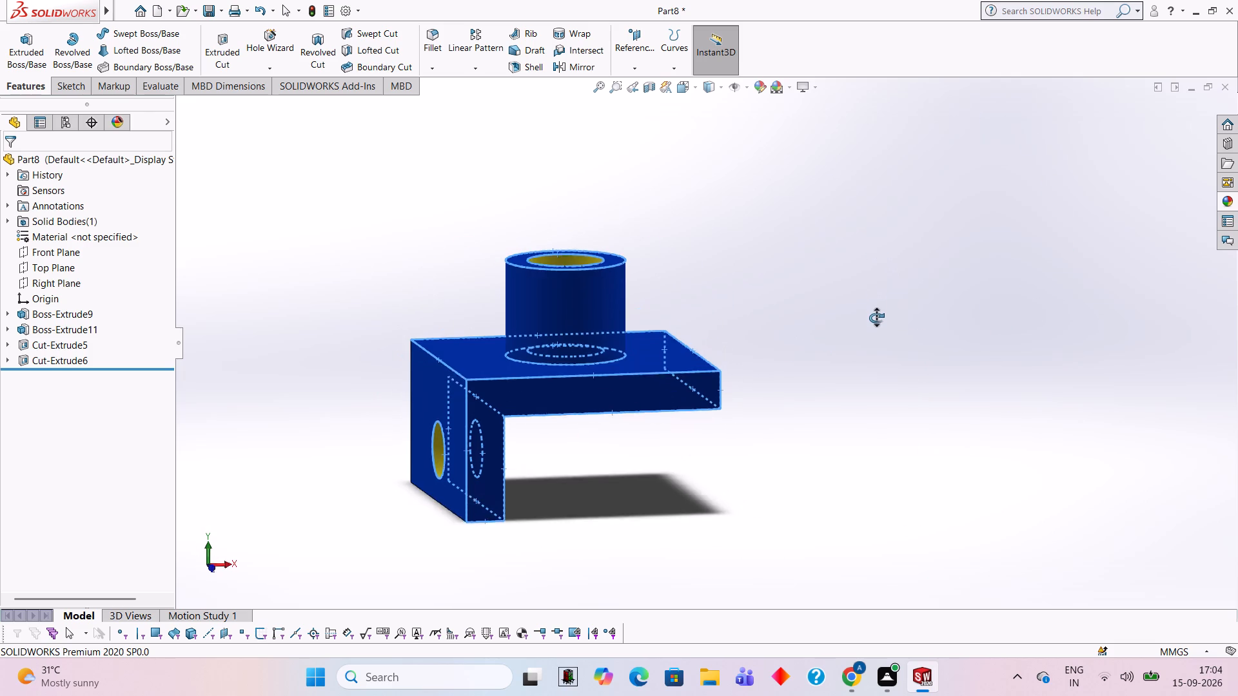
{"action": "left_click_drag", "start_coordinate": [876, 318], "coordinate": [792, 336]}
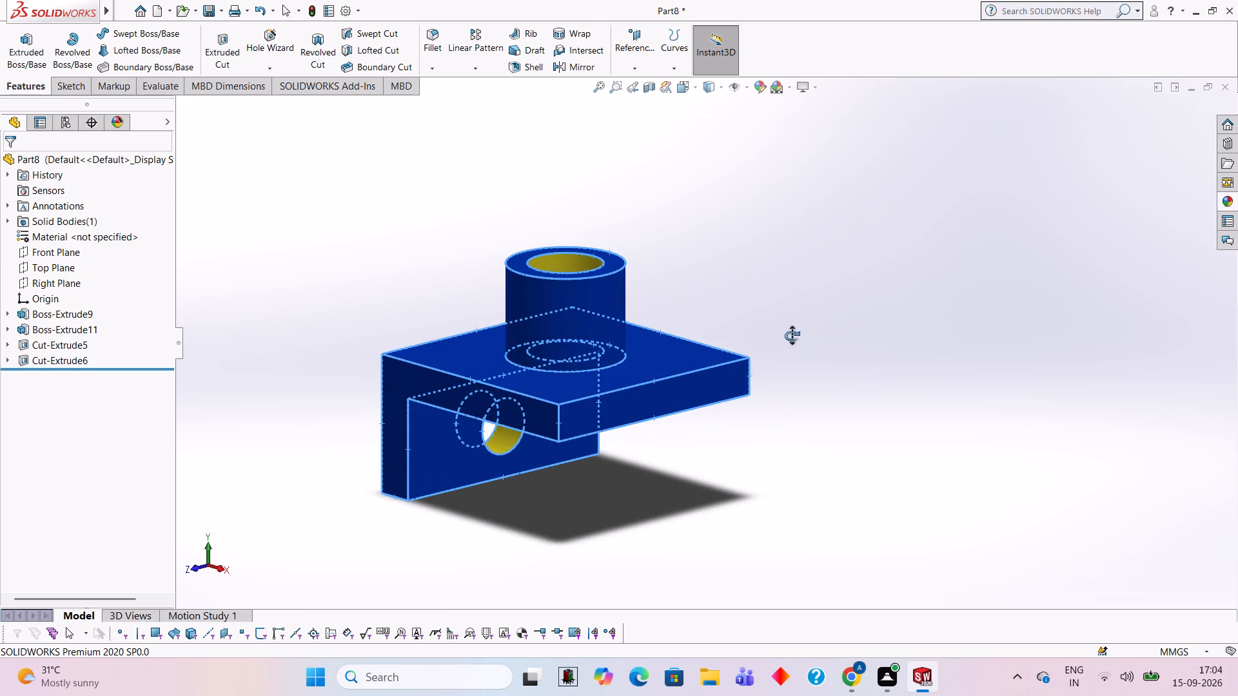
{"action": "left_click_drag", "start_coordinate": [792, 336], "coordinate": [803, 333]}
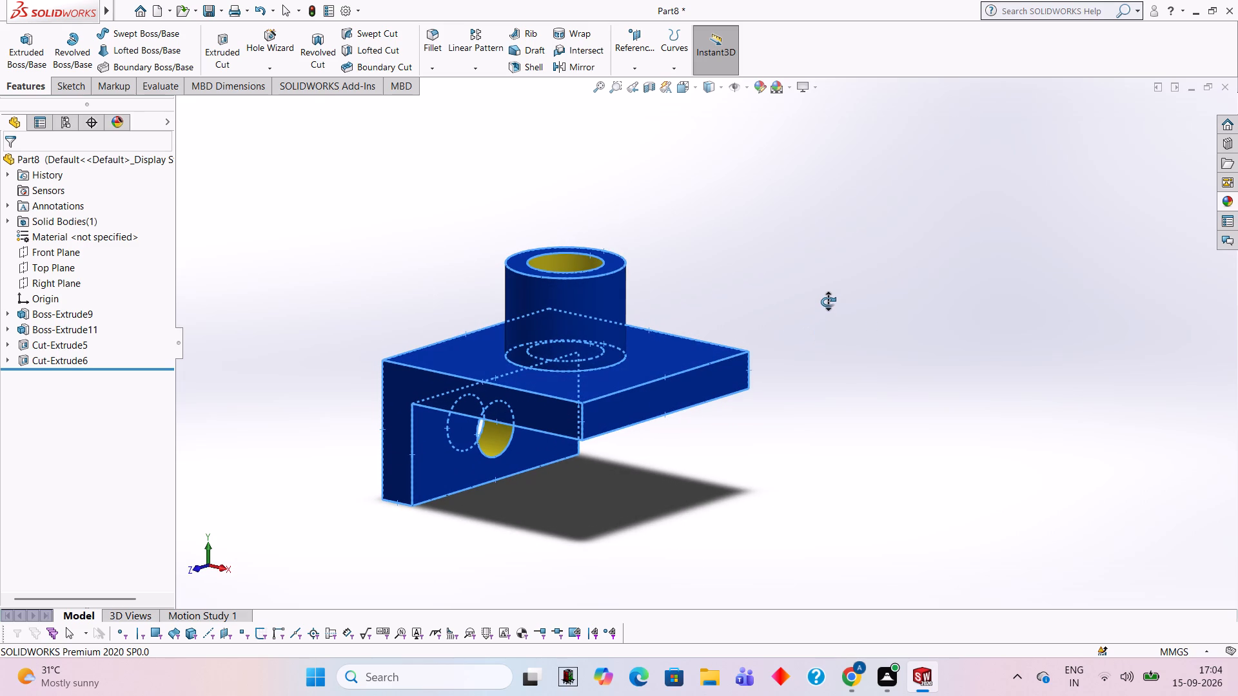
{"action": "key", "text": "Escape"}
{"action": "key", "text": "Escape"}
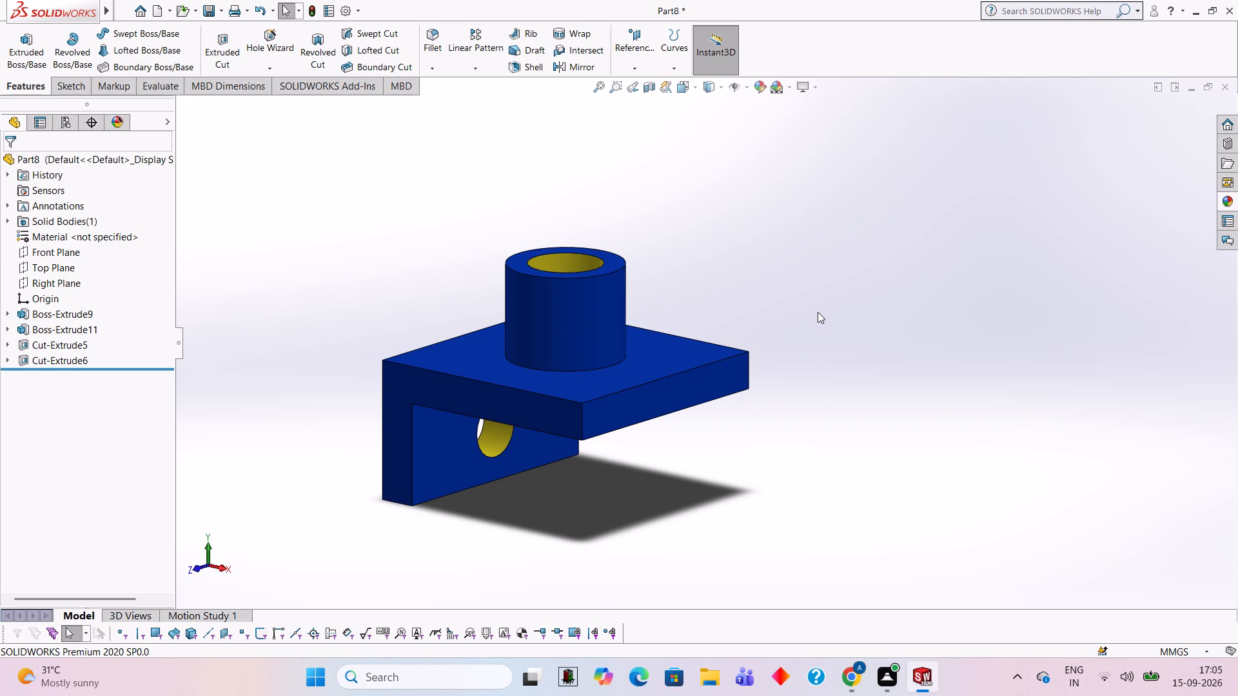
Examine the unselected blue bracket around its front, checking the boss bore and the hole in the vertical leg.
{"action": "right_click", "coordinate": [849, 238]}
{"action": "left_click", "coordinate": [899, 293]}
{"action": "left_click_drag", "start_coordinate": [788, 287], "coordinate": [877, 279]}
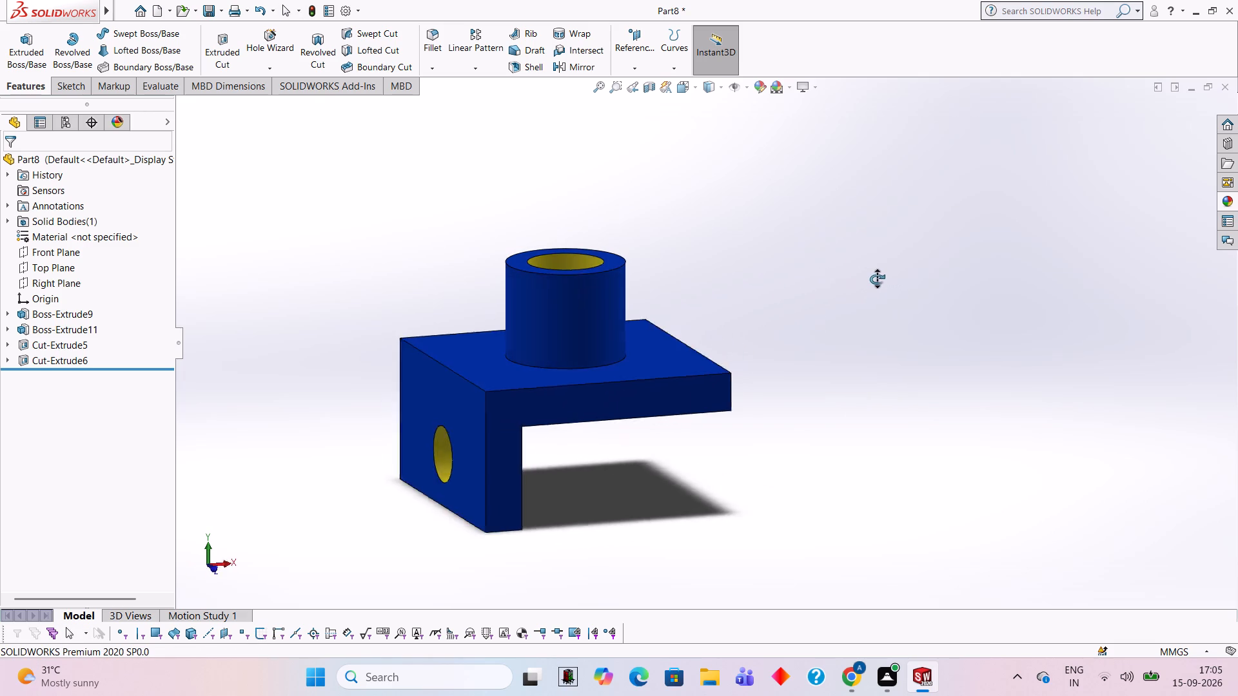
{"action": "left_click_drag", "start_coordinate": [877, 279], "coordinate": [794, 247]}
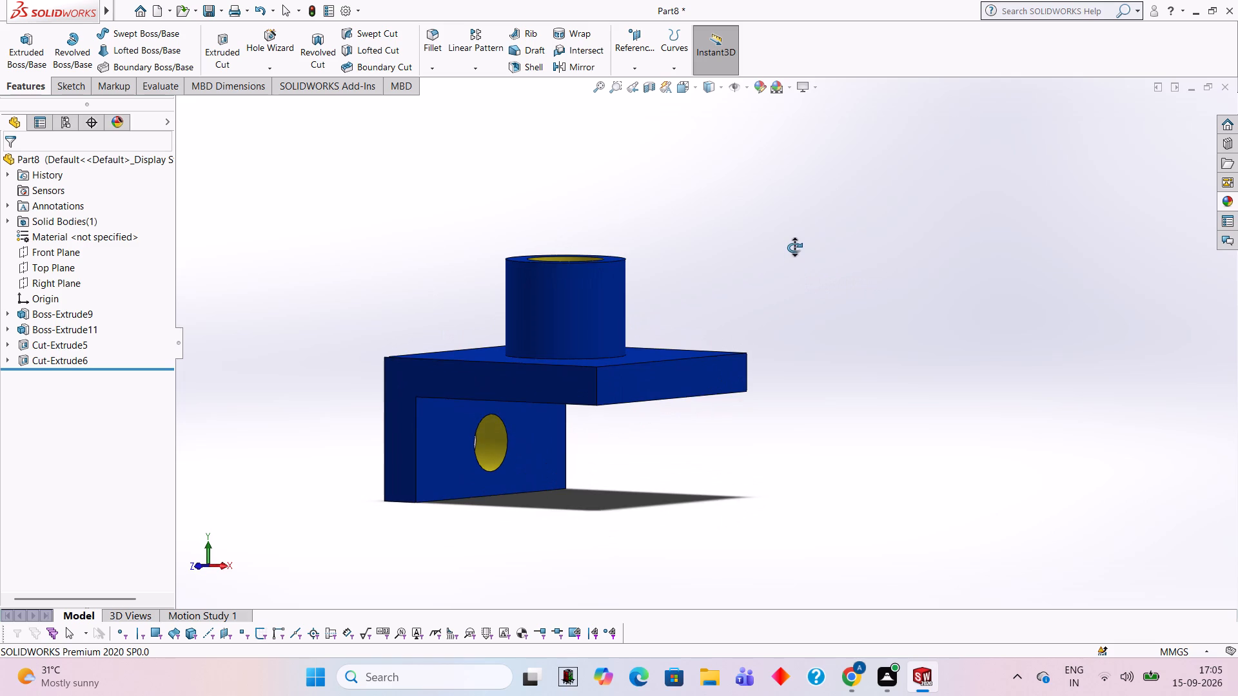
{"action": "left_click_drag", "start_coordinate": [794, 247], "coordinate": [798, 271]}
{"action": "left_click_drag", "start_coordinate": [798, 271], "coordinate": [792, 273]}
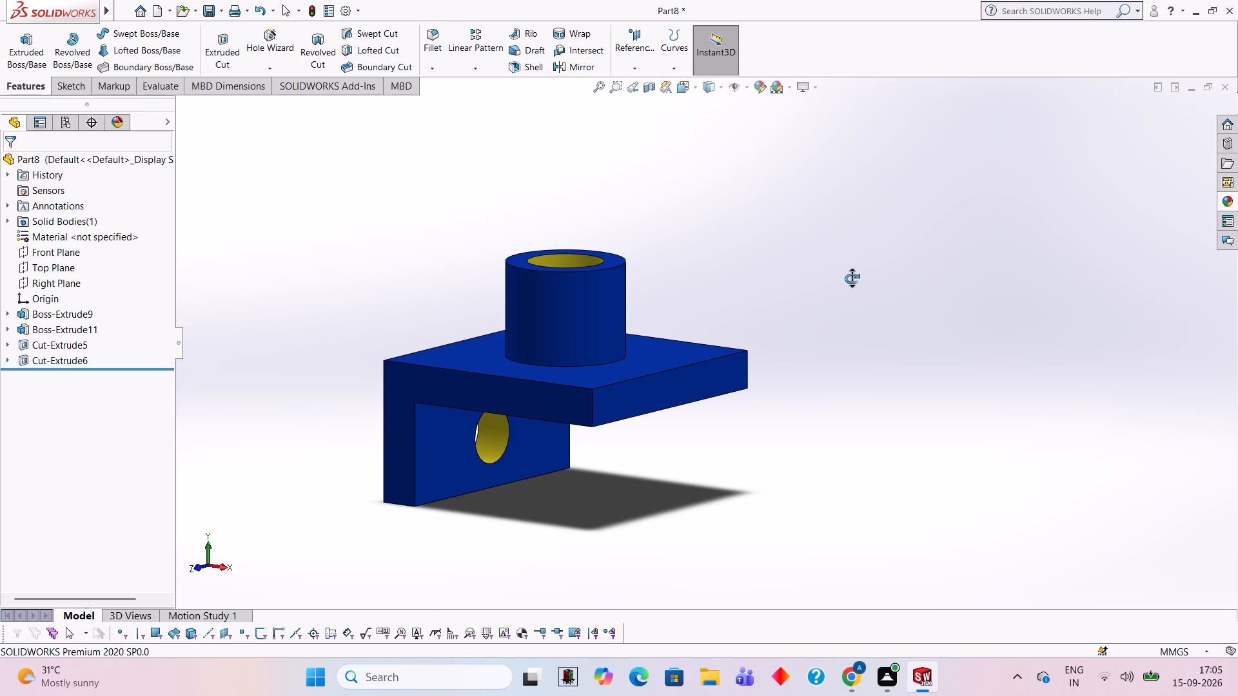
{"action": "left_click_drag", "start_coordinate": [853, 243], "coordinate": [898, 250]}
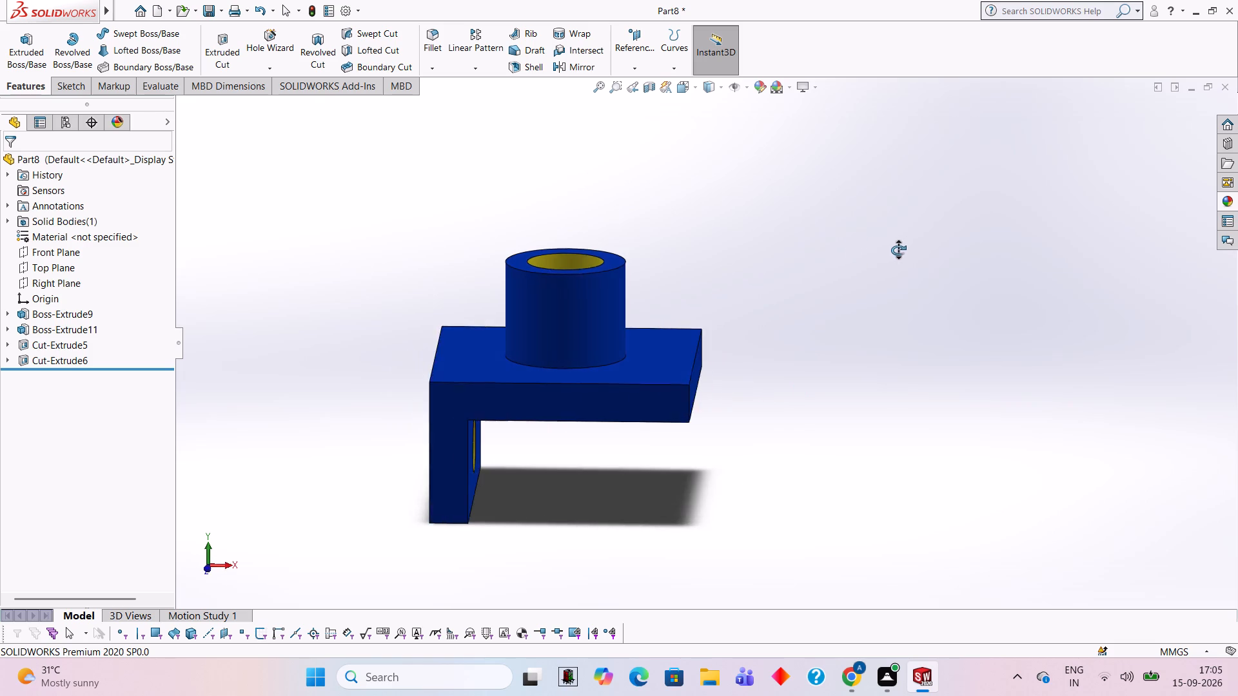
{"action": "left_click_drag", "start_coordinate": [898, 250], "coordinate": [846, 231]}
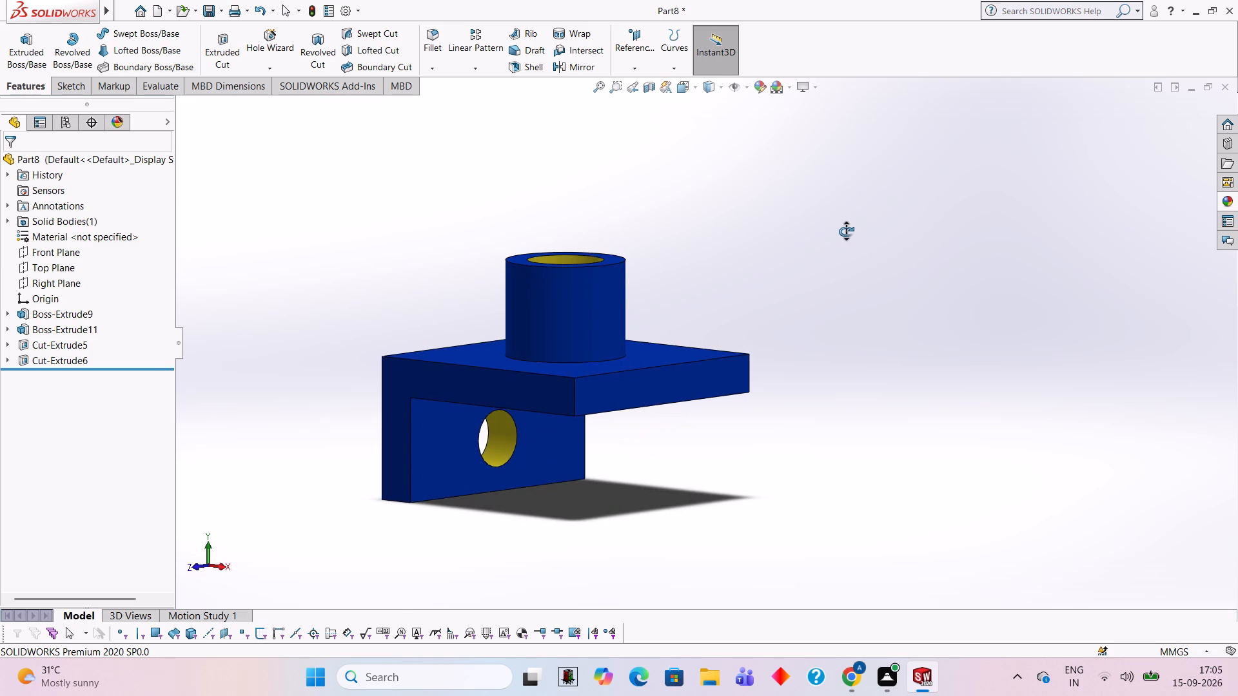
{"action": "left_click_drag", "start_coordinate": [846, 231], "coordinate": [850, 231]}
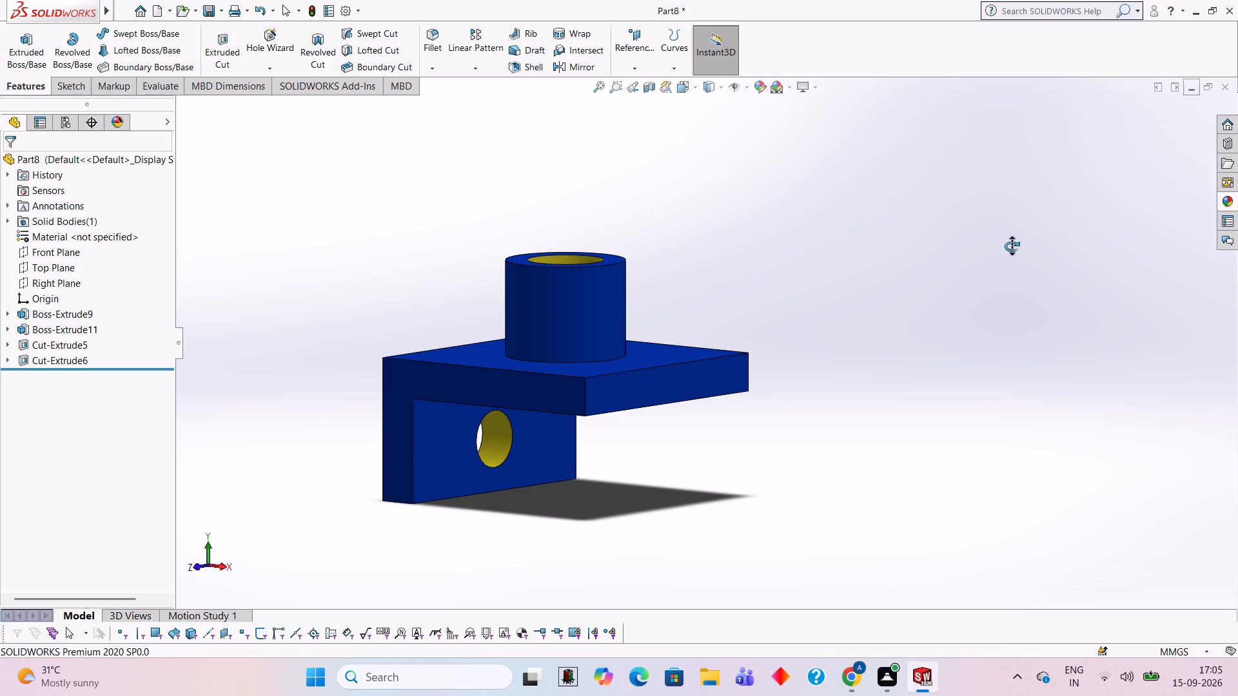
Save the bracket as a SOLIDWORKS part named 88888888 in the Documents folder.
{"action": "key", "text": "ctrl+s"}
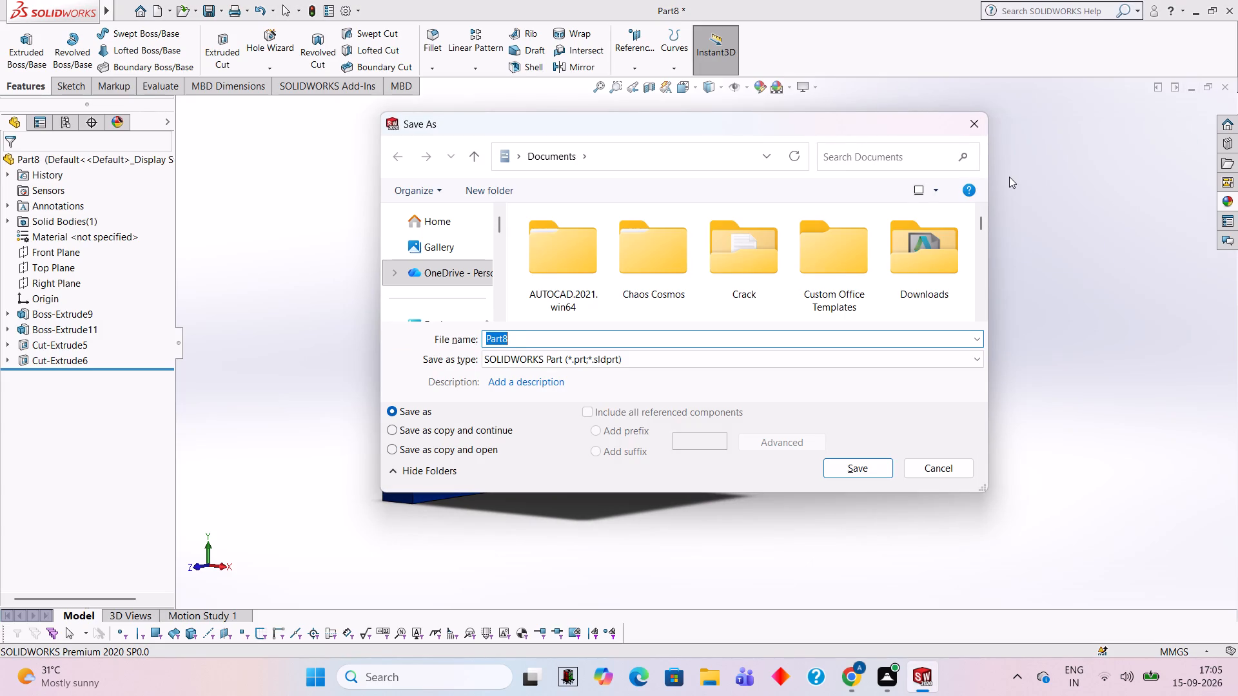
{"action": "key", "text": "BackSpace"}
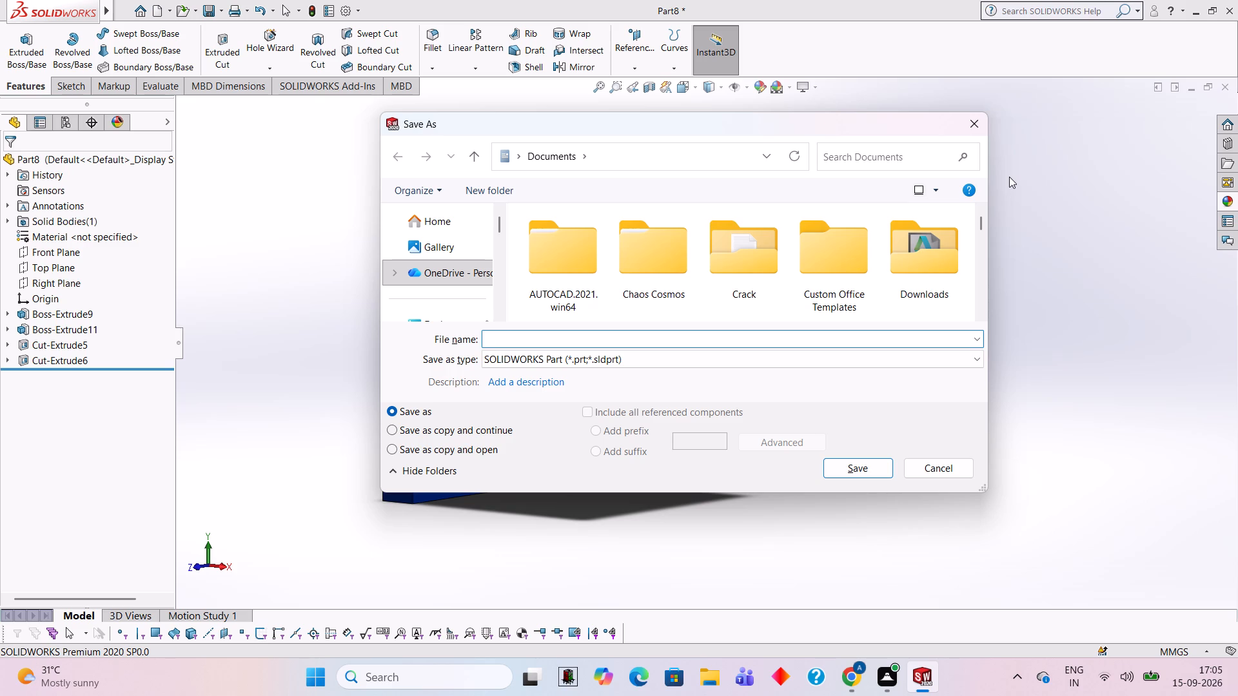
{"action": "type", "text": "88888888"}
{"action": "left_click", "coordinate": [852, 464]}
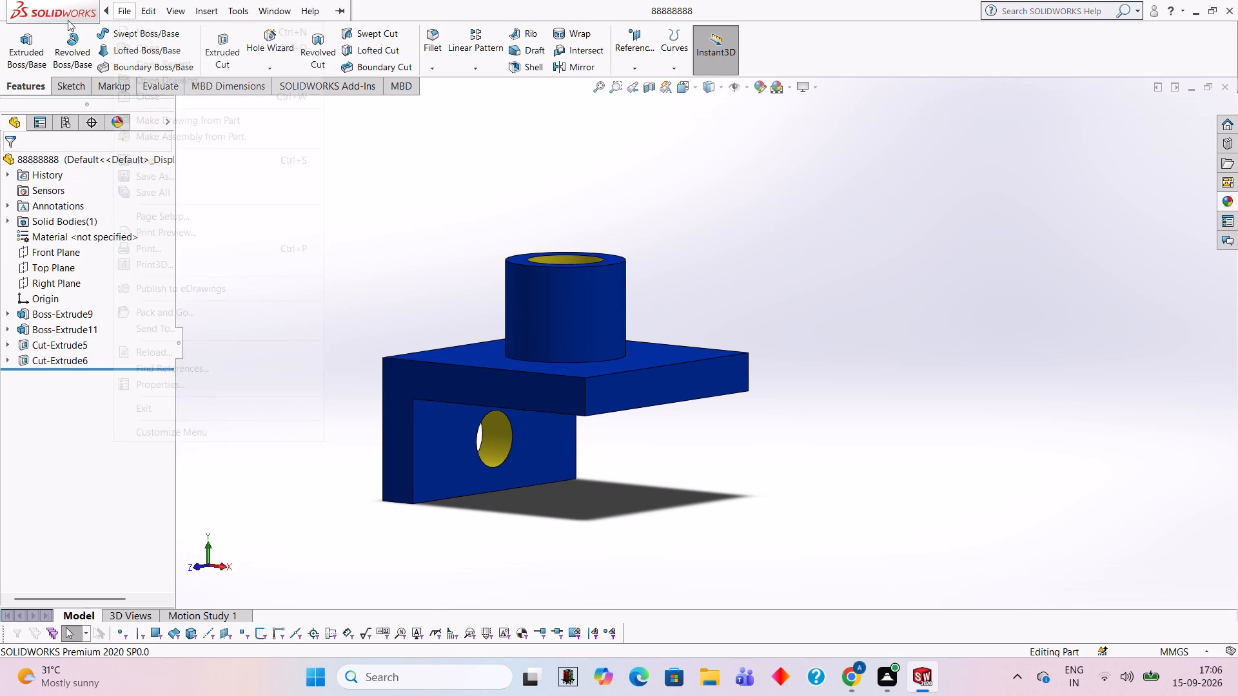
Save a copy of the bracket in Adobe PDF format in the Documents folder under the name 88888888.
{"action": "left_click", "coordinate": [346, 147]}
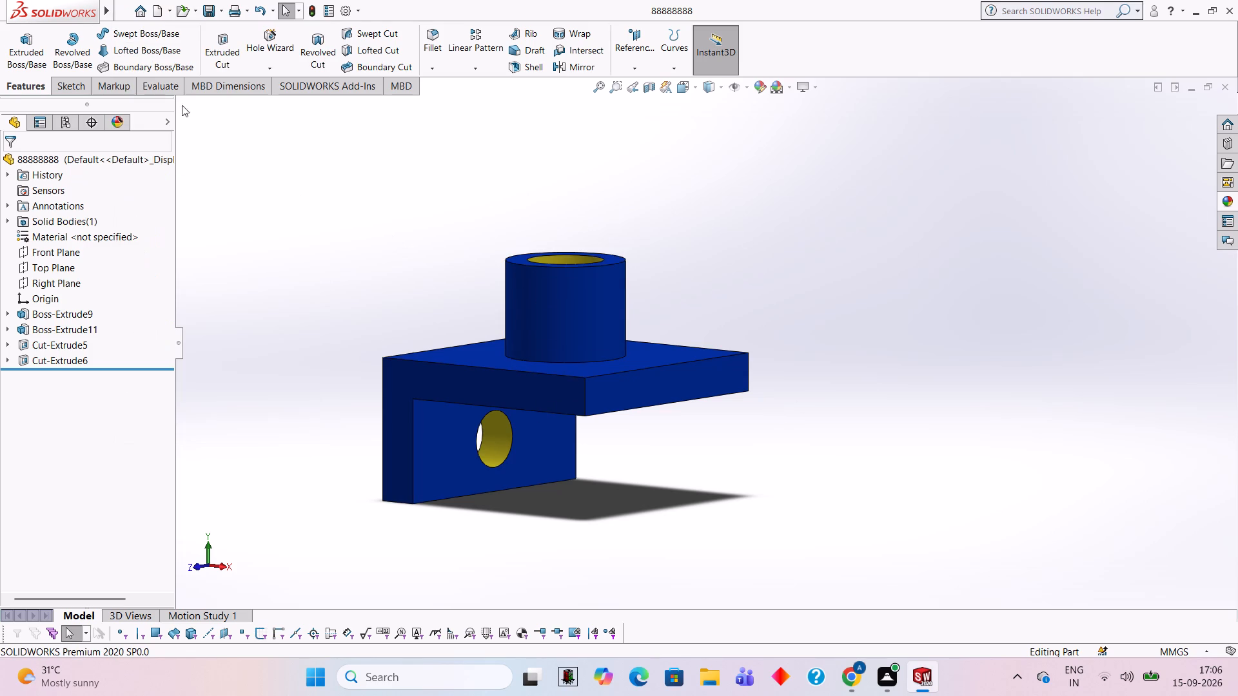
{"action": "left_click", "coordinate": [222, 10]}
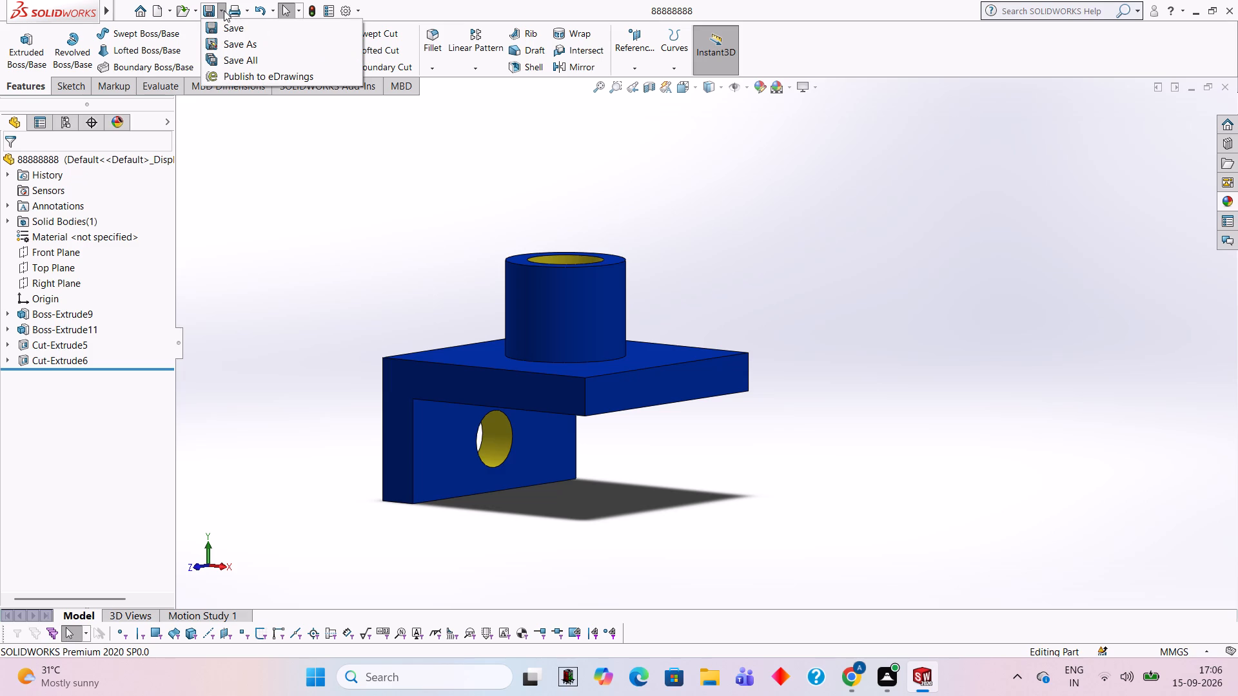
{"action": "left_click", "coordinate": [229, 46]}
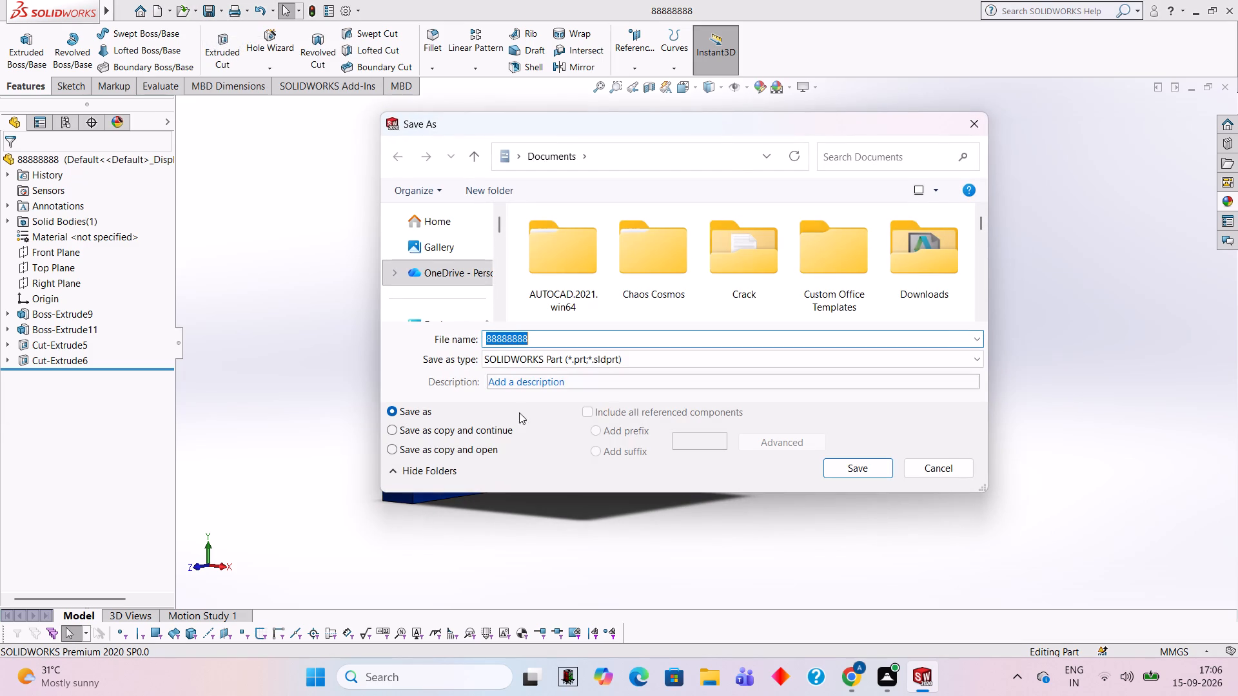
{"action": "left_click", "coordinate": [656, 358]}
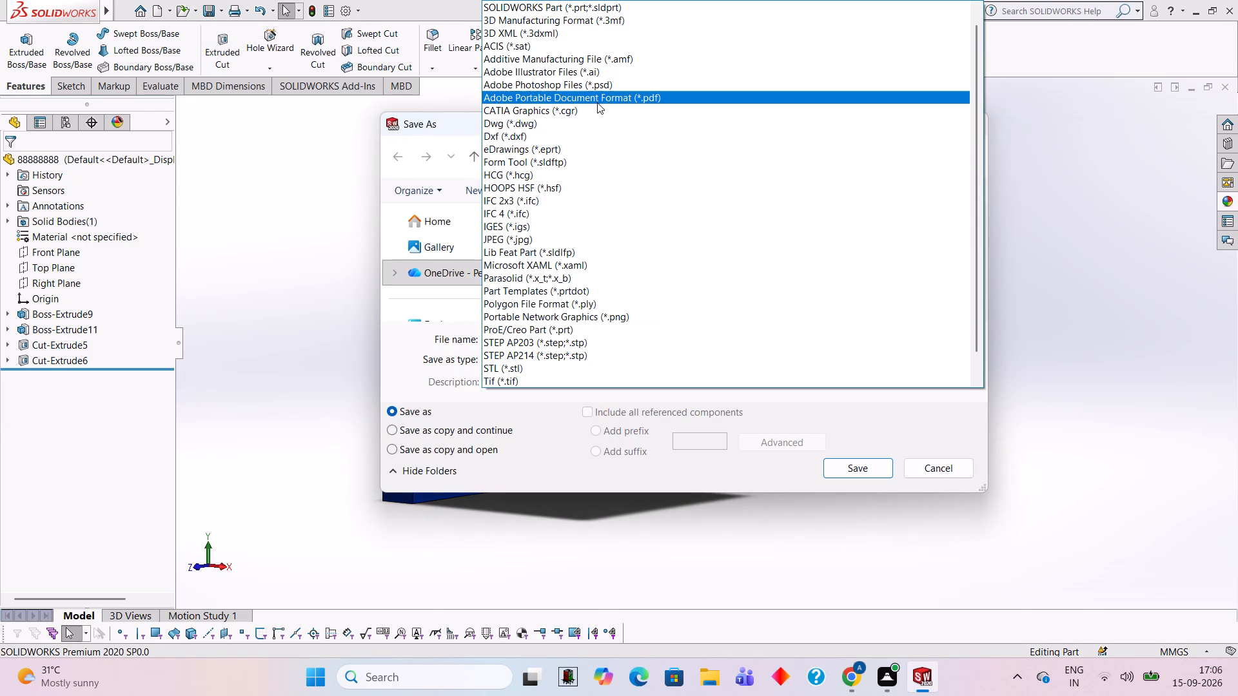
{"action": "left_click", "coordinate": [597, 102]}
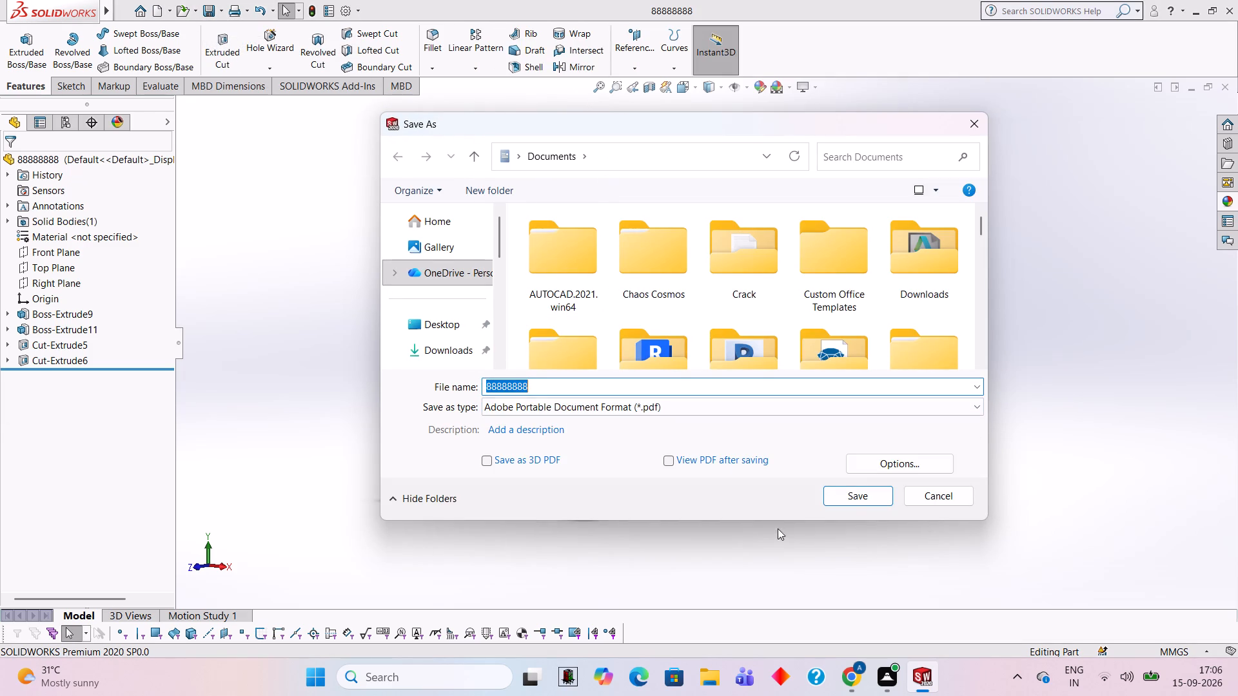
{"action": "left_click", "coordinate": [850, 502]}
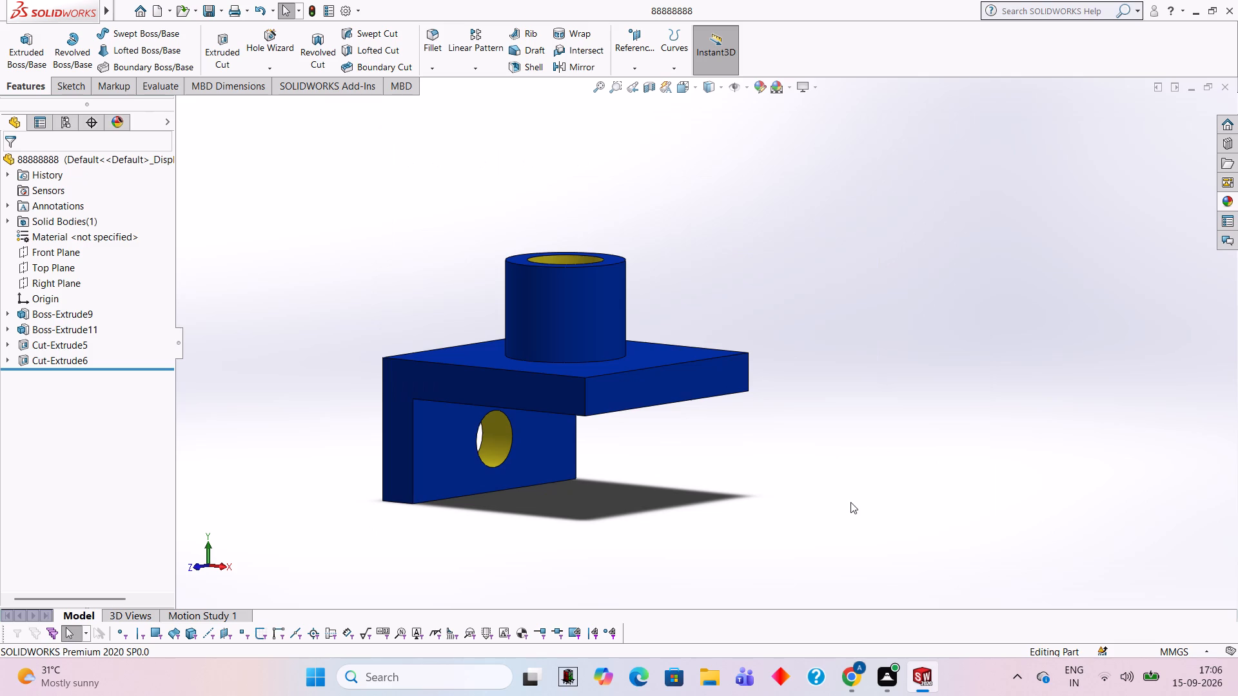